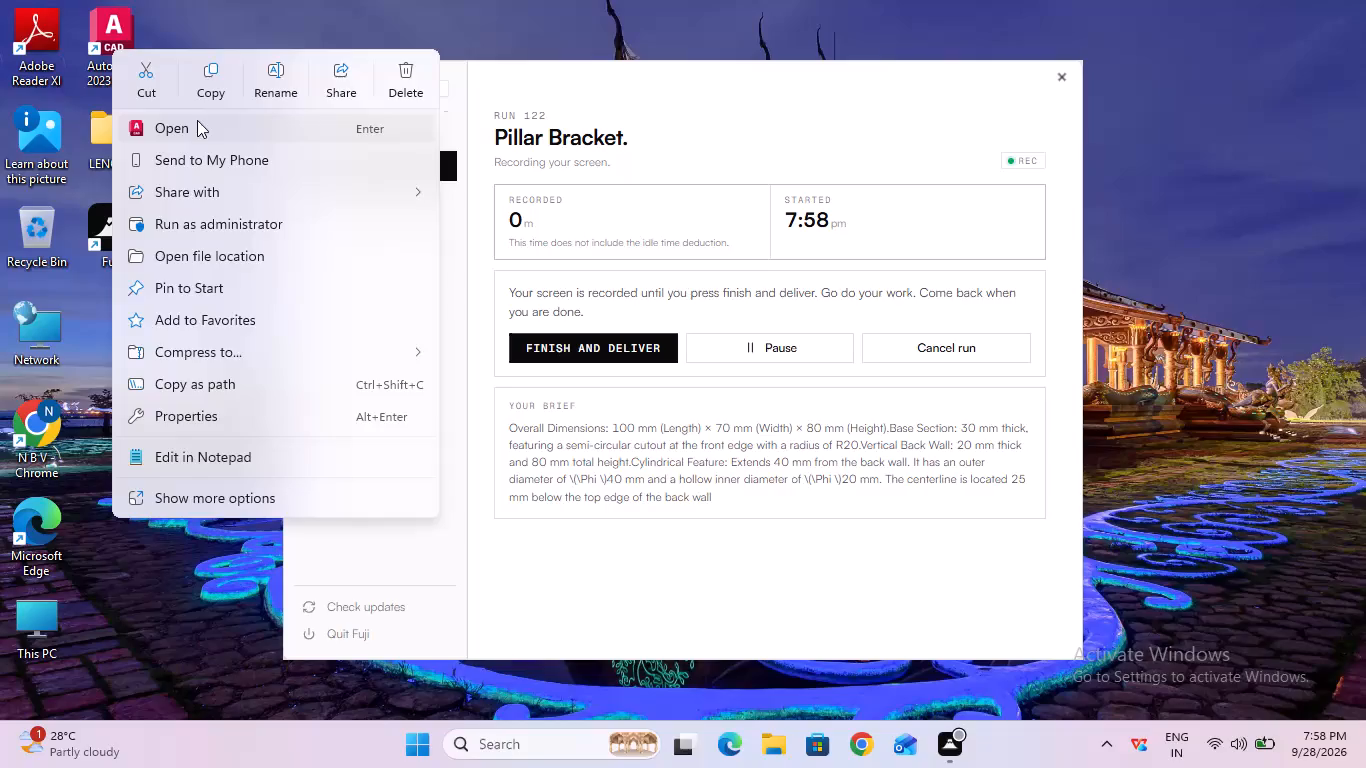
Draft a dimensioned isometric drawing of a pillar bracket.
Launch AutoCAD 2023 from the desktop.
click(226, 135)
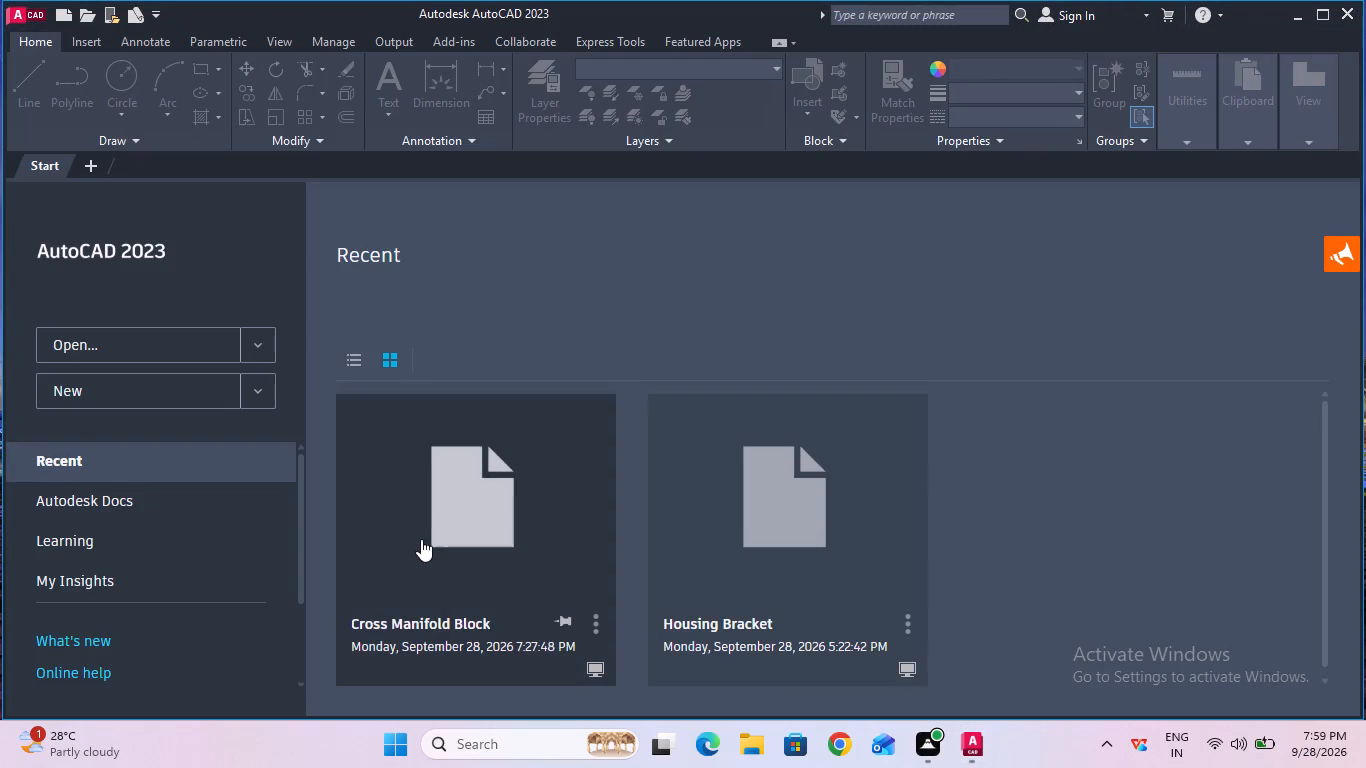
Remove the Cross Manifold Block and Housing Bracket drawings from the recent files.
click(597, 615)
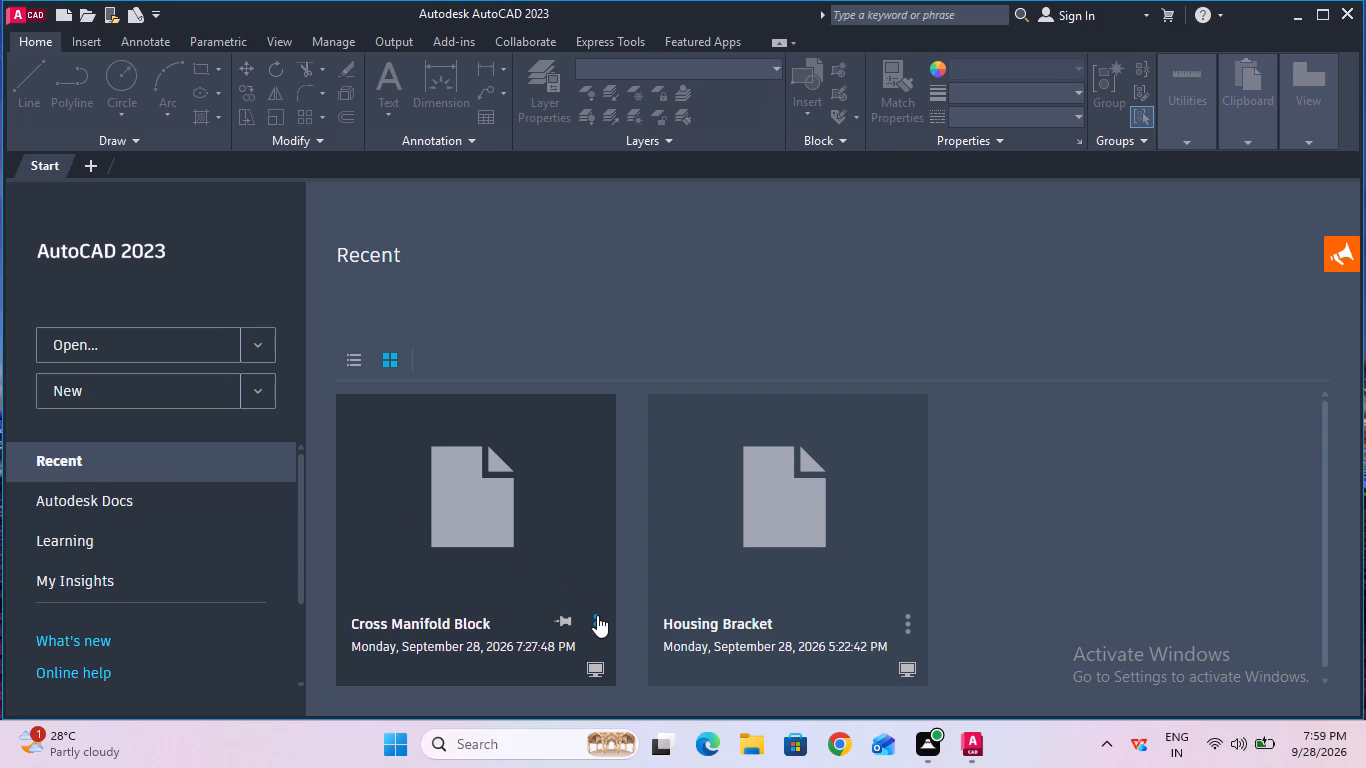
click(611, 574)
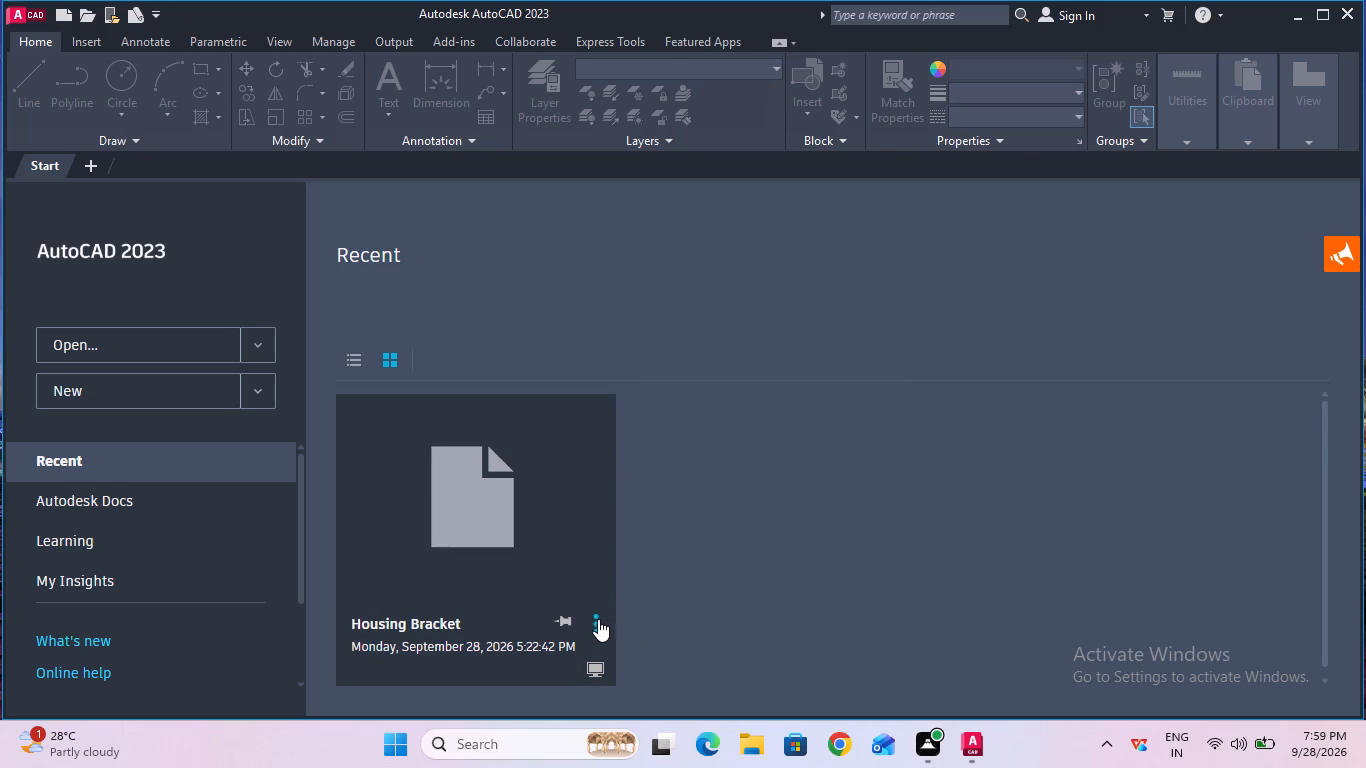
click(598, 619)
click(605, 589)
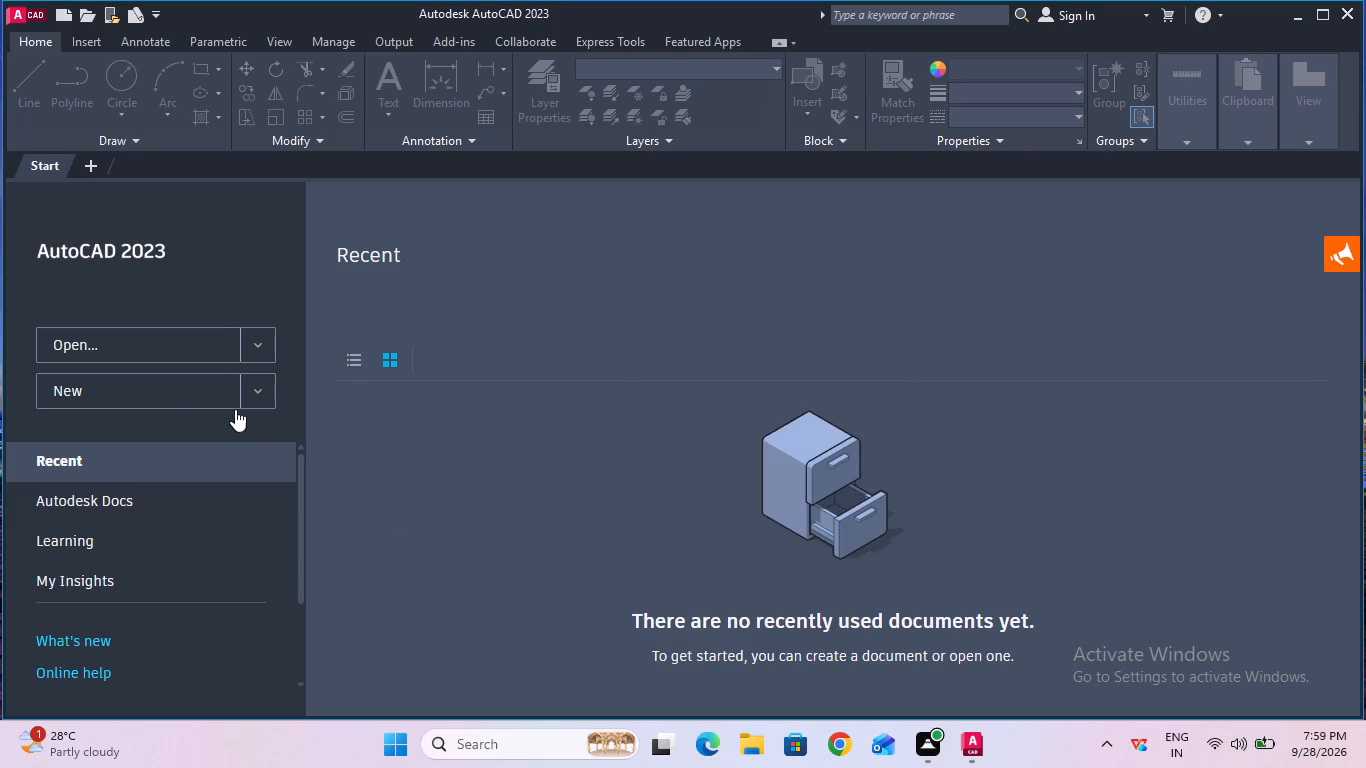
Create a new blank drawing.
click(226, 400)
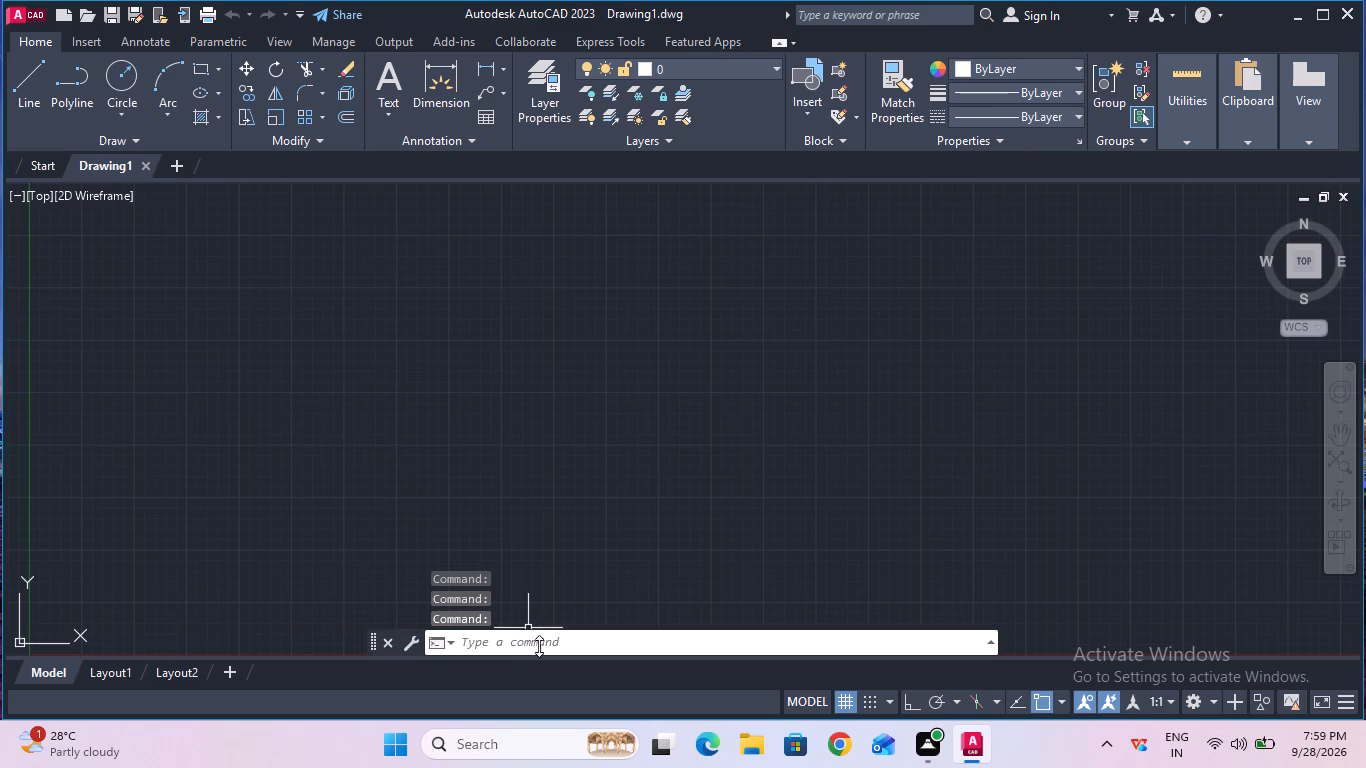
Turn on command log recording with LOGFILEON.
click(541, 649)
text(log)
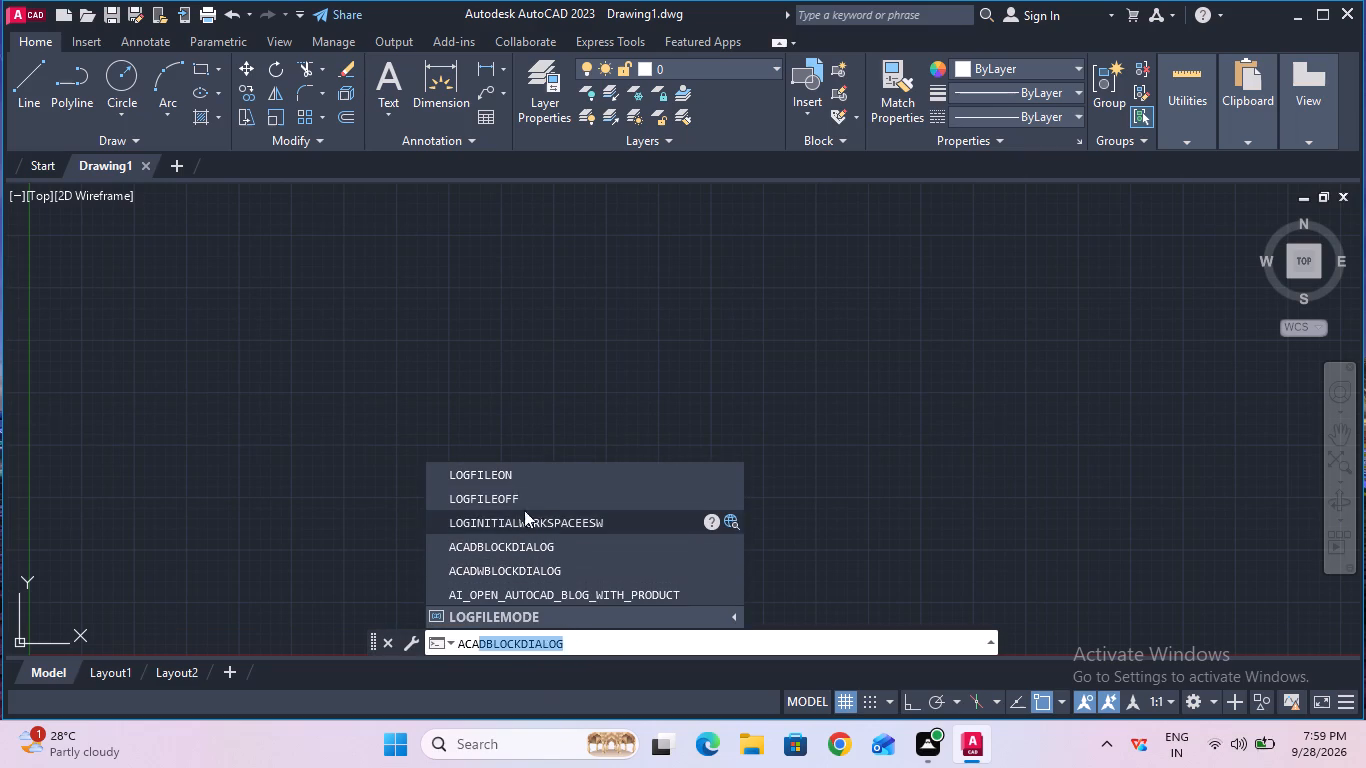
click(528, 475)
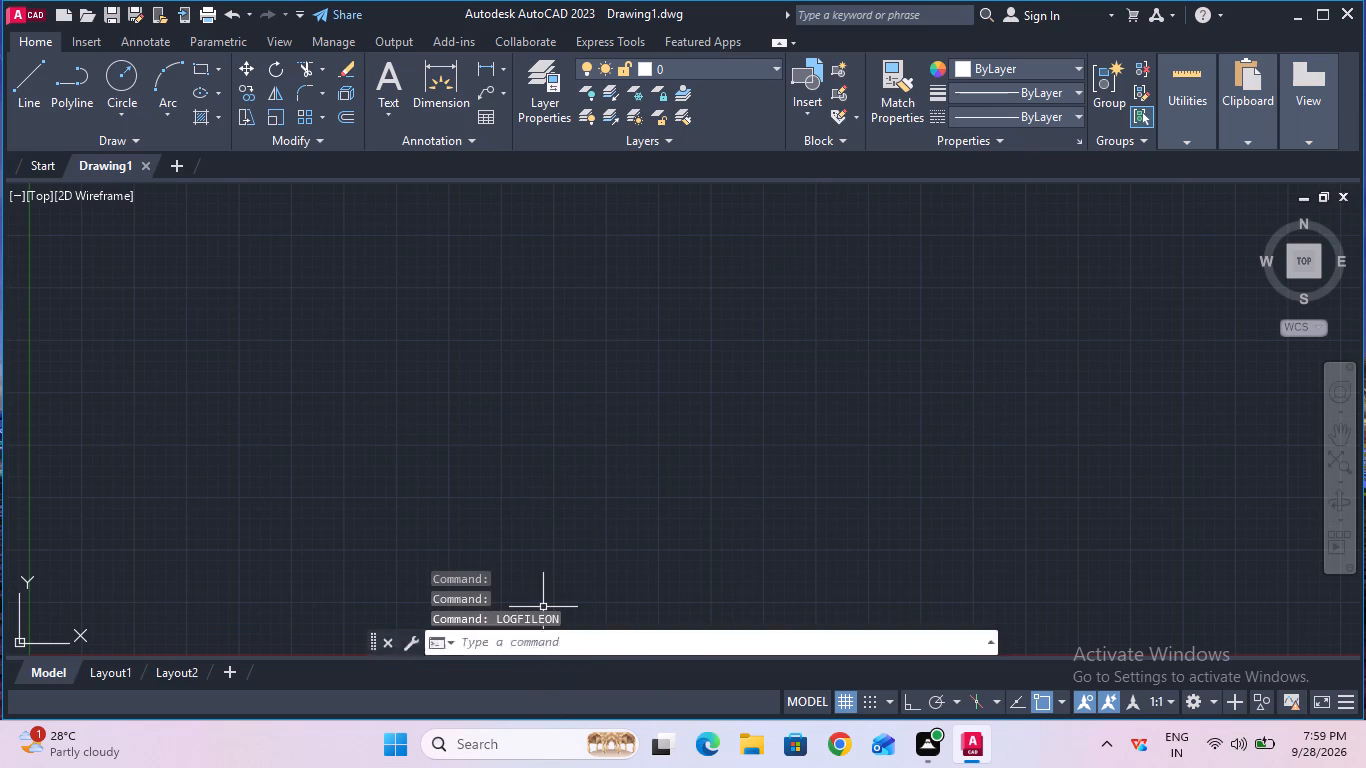
Configure the drawing units with a length precision of 0 and an insertion scale in millimeters.
click(550, 644)
text(units)
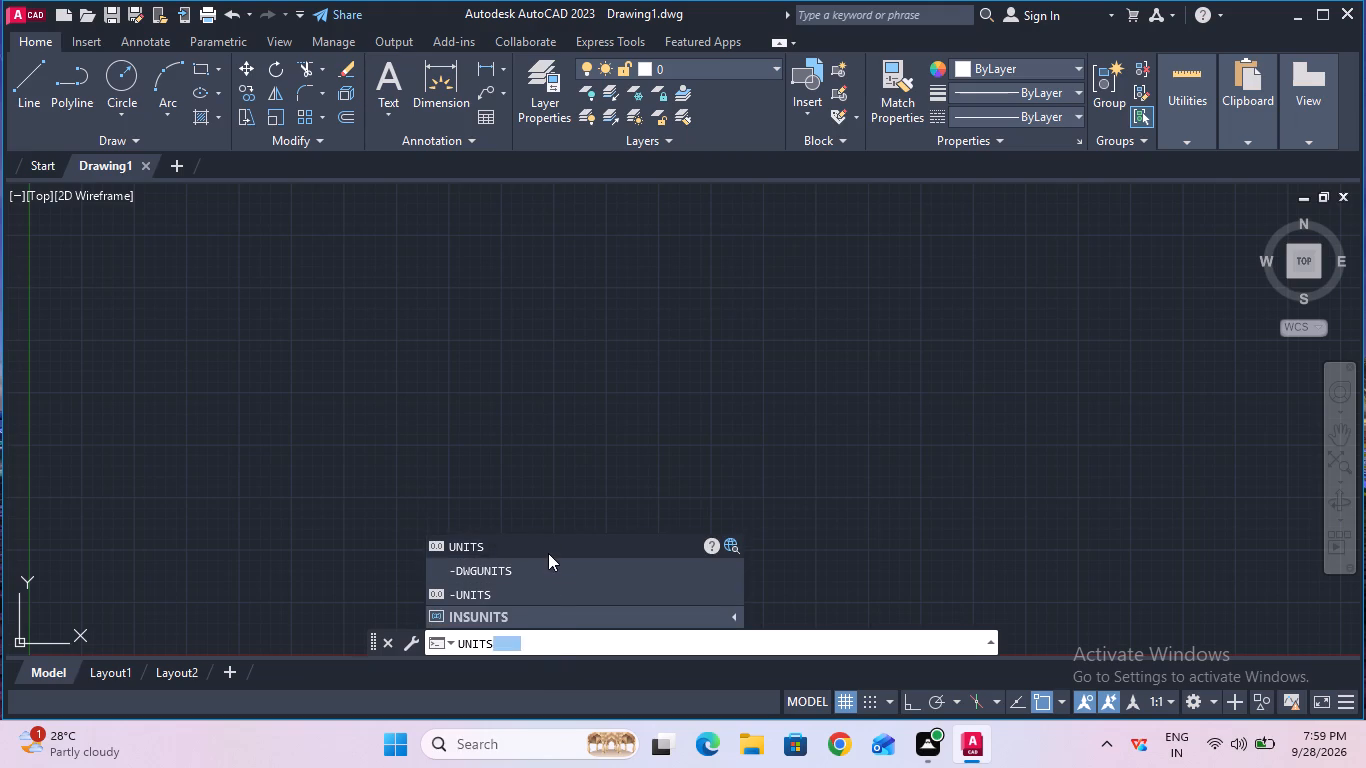
click(548, 553)
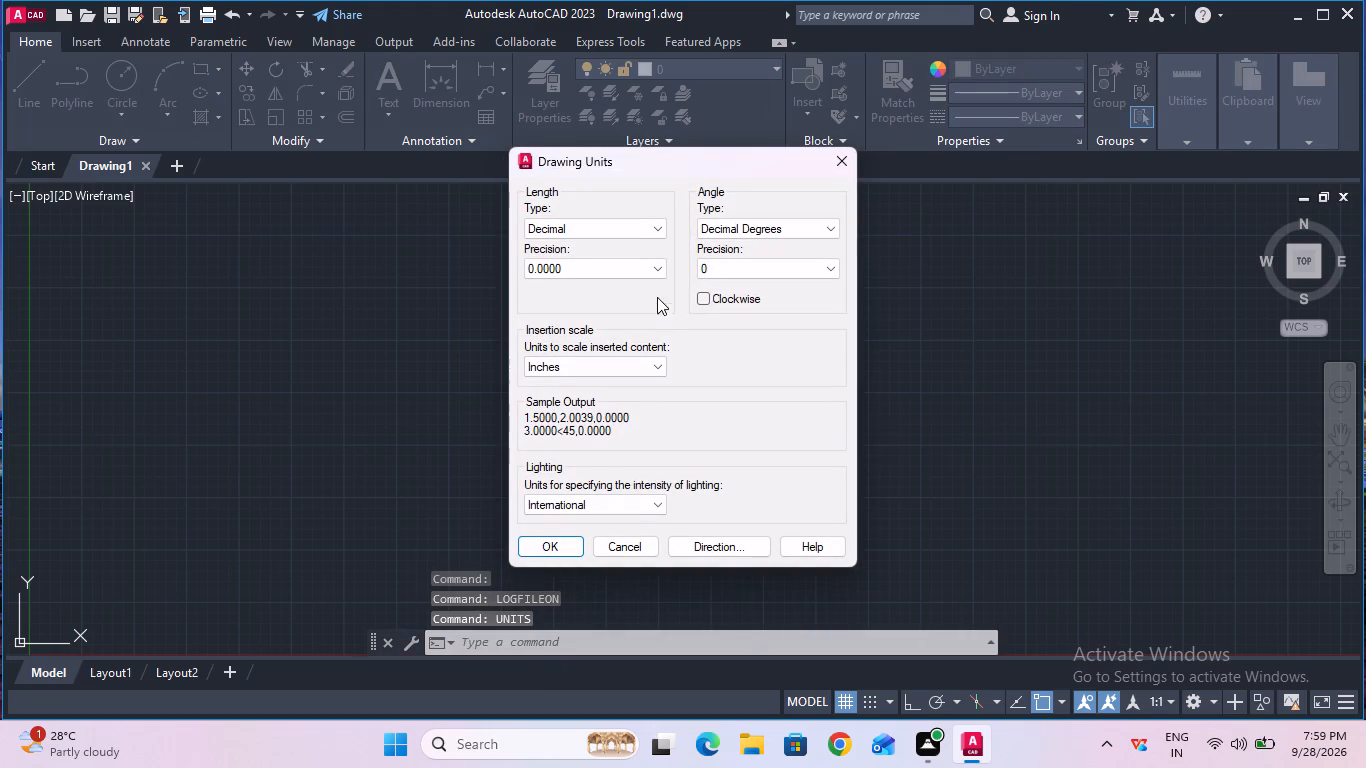
click(657, 271)
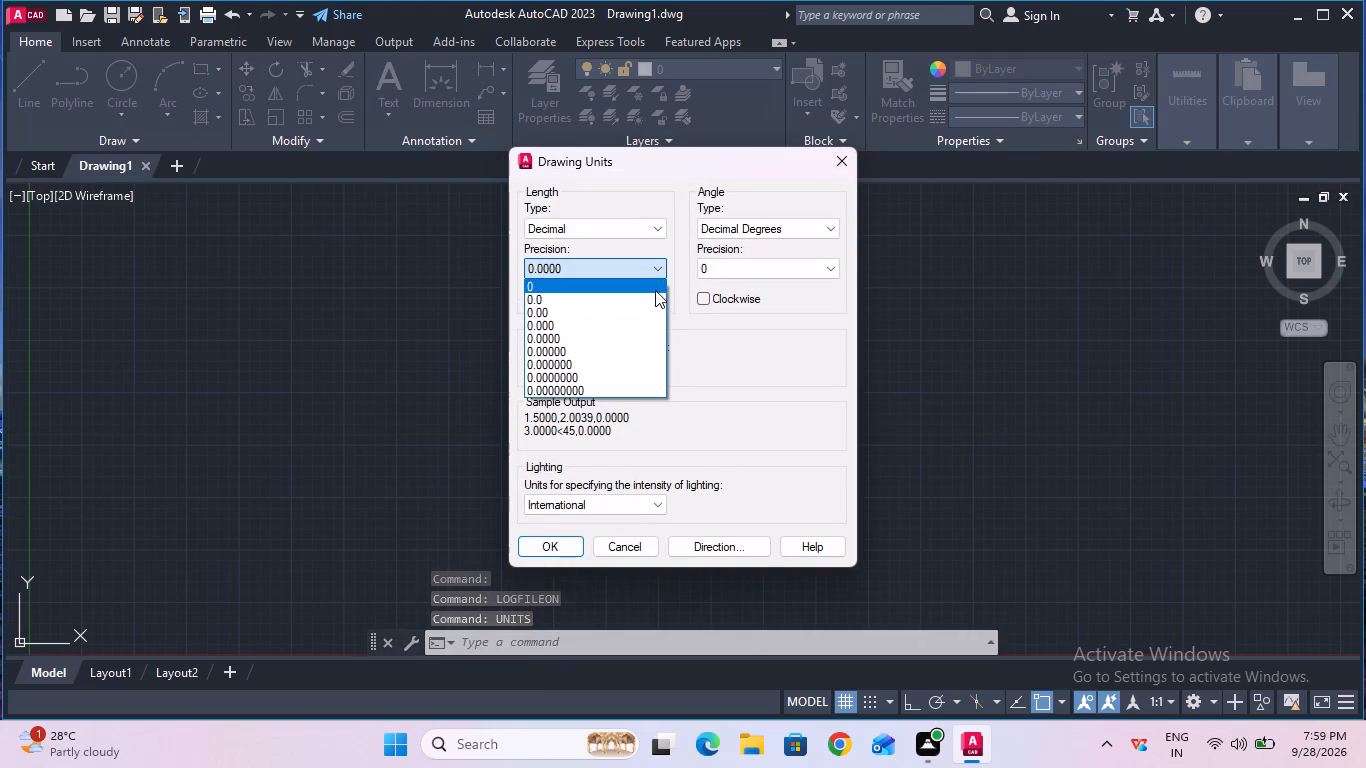
click(655, 289)
click(619, 359)
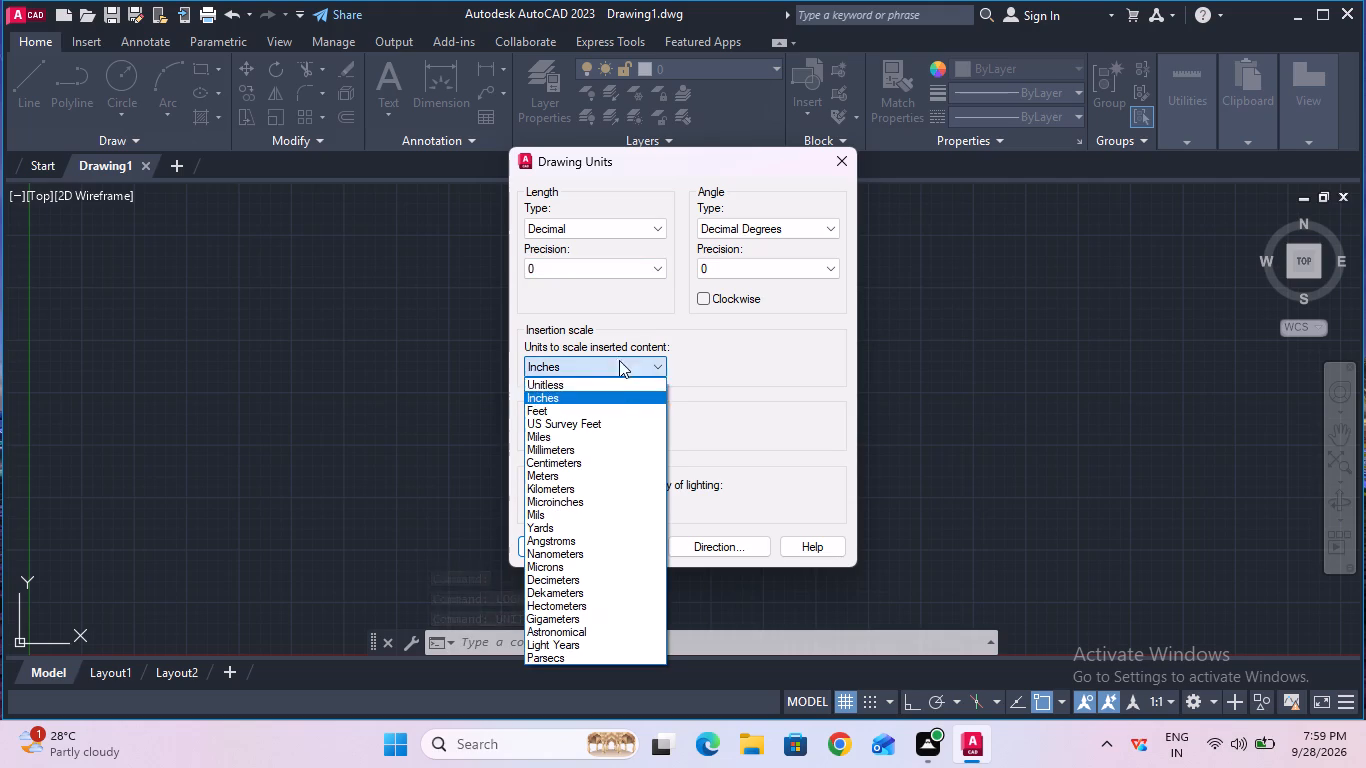
click(620, 449)
click(554, 545)
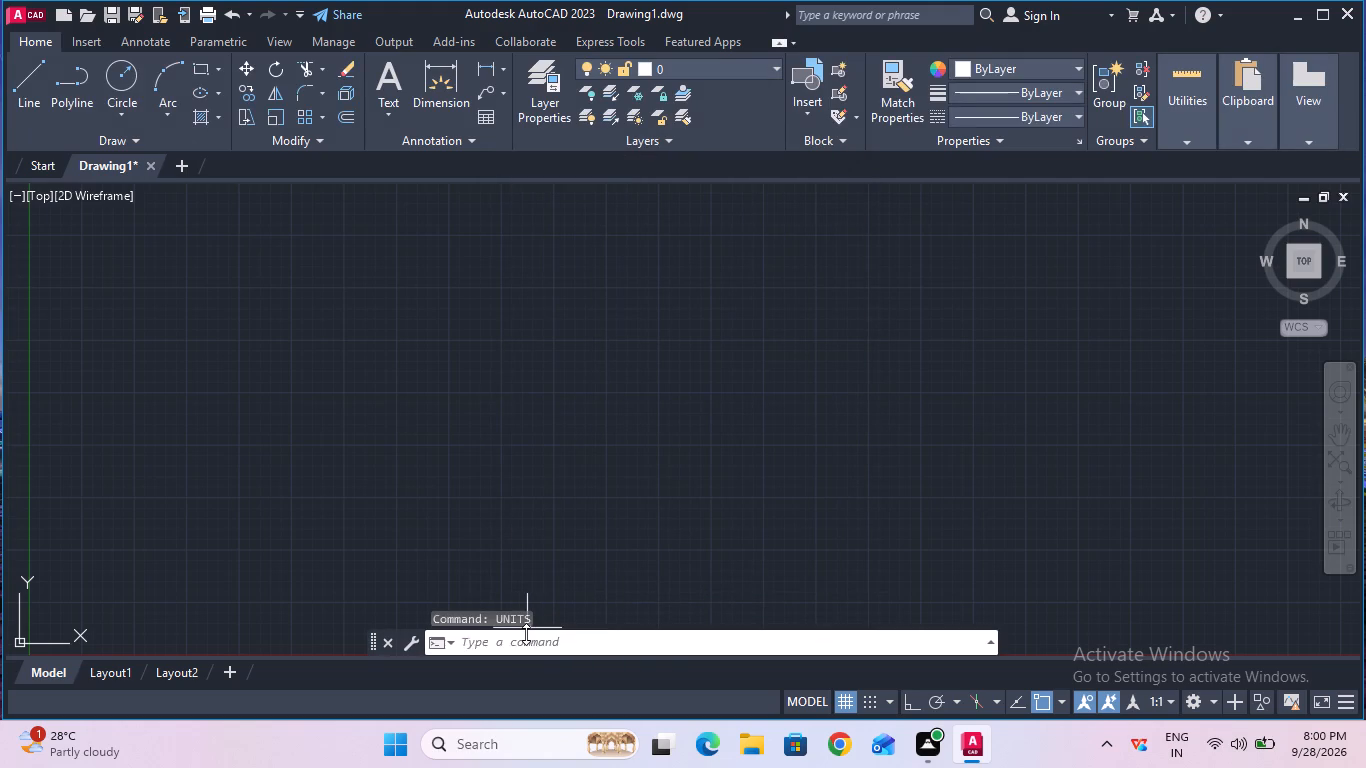
Set the linear dimension precision of the Standard dimension style to 0.
click(526, 634)
key(d)
key(Return)
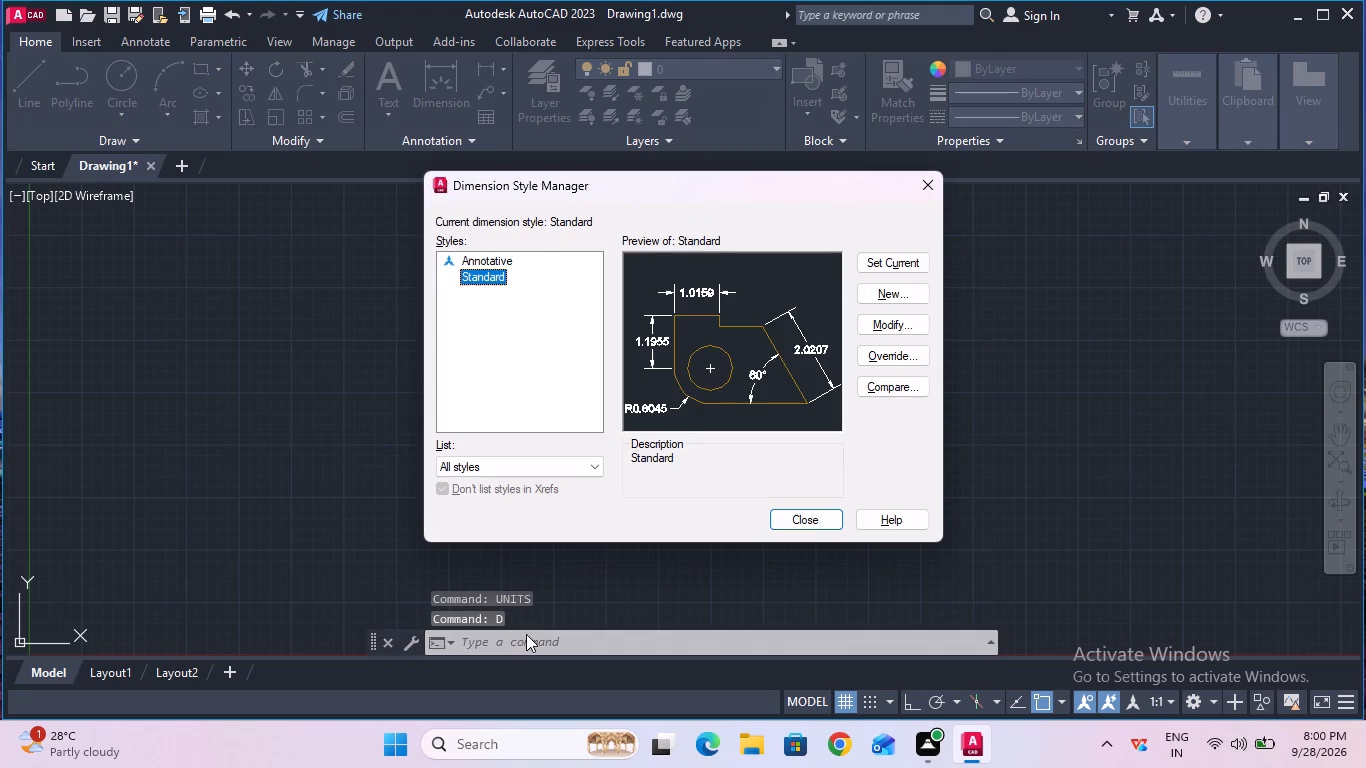
click(876, 326)
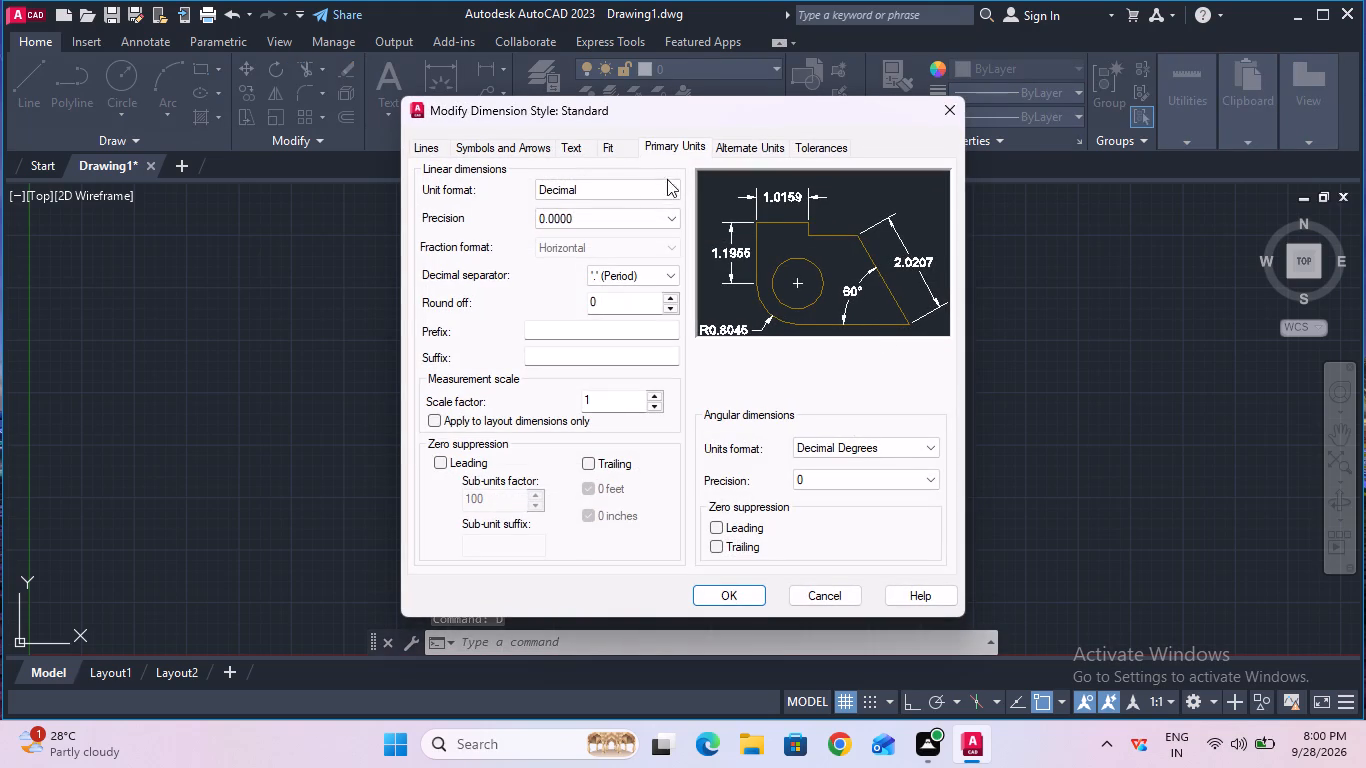
click(660, 207)
click(663, 222)
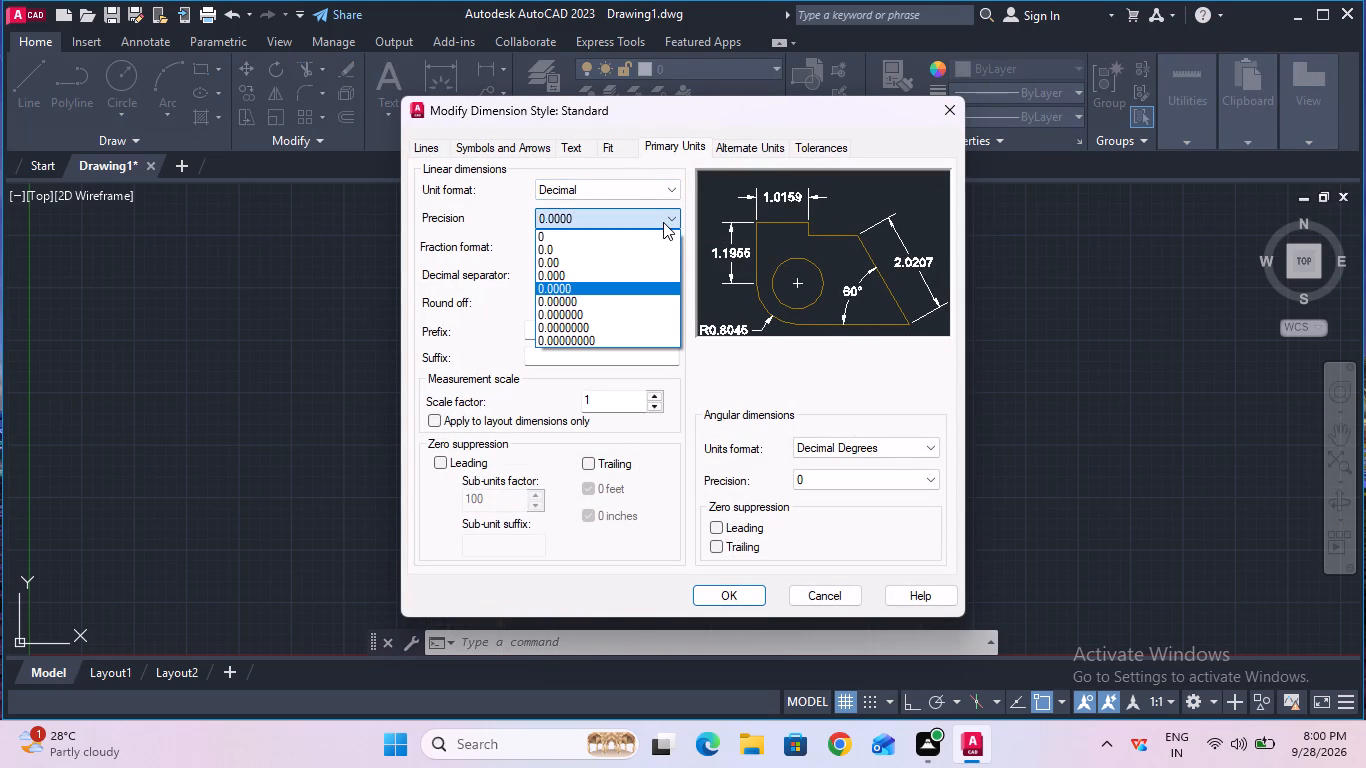
click(663, 242)
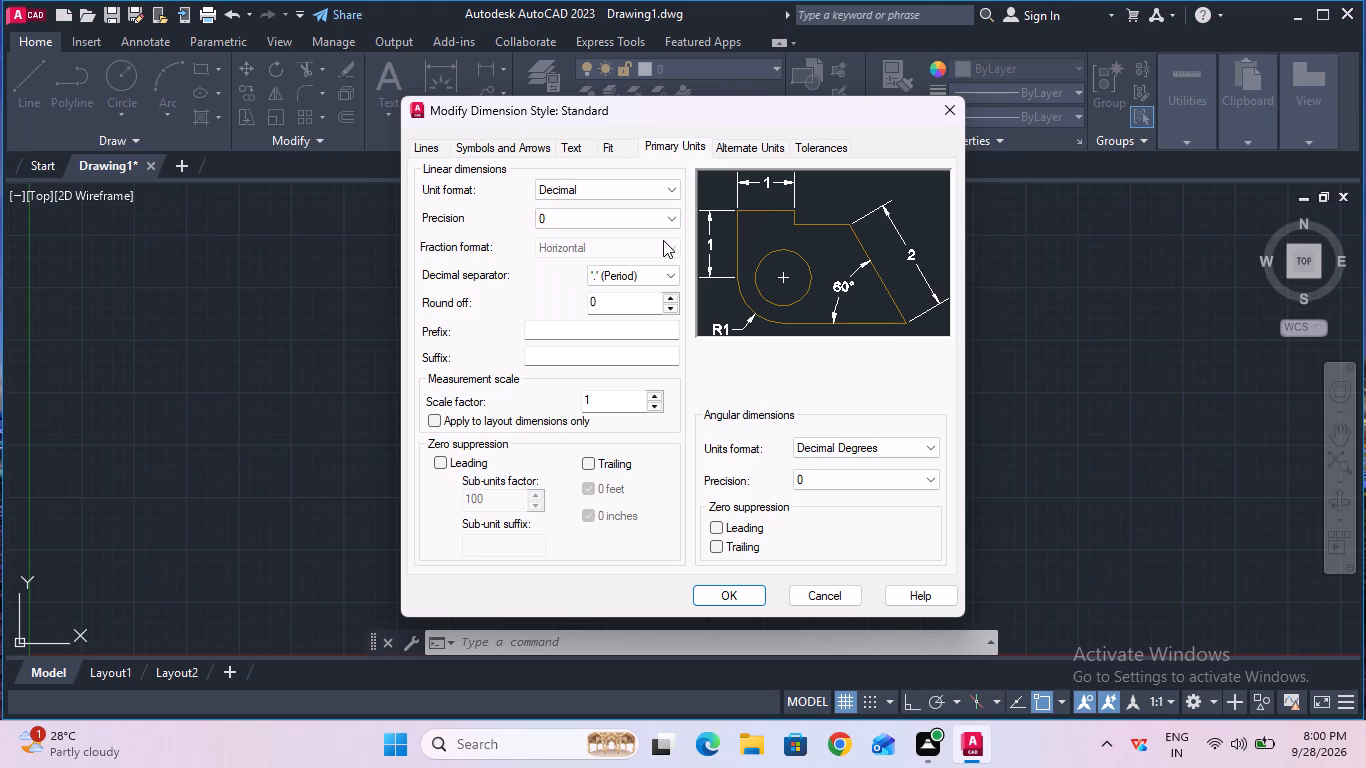
Give the Standard dimension style a text height of 6 and ISO standard text alignment, and make it the current style.
click(570, 149)
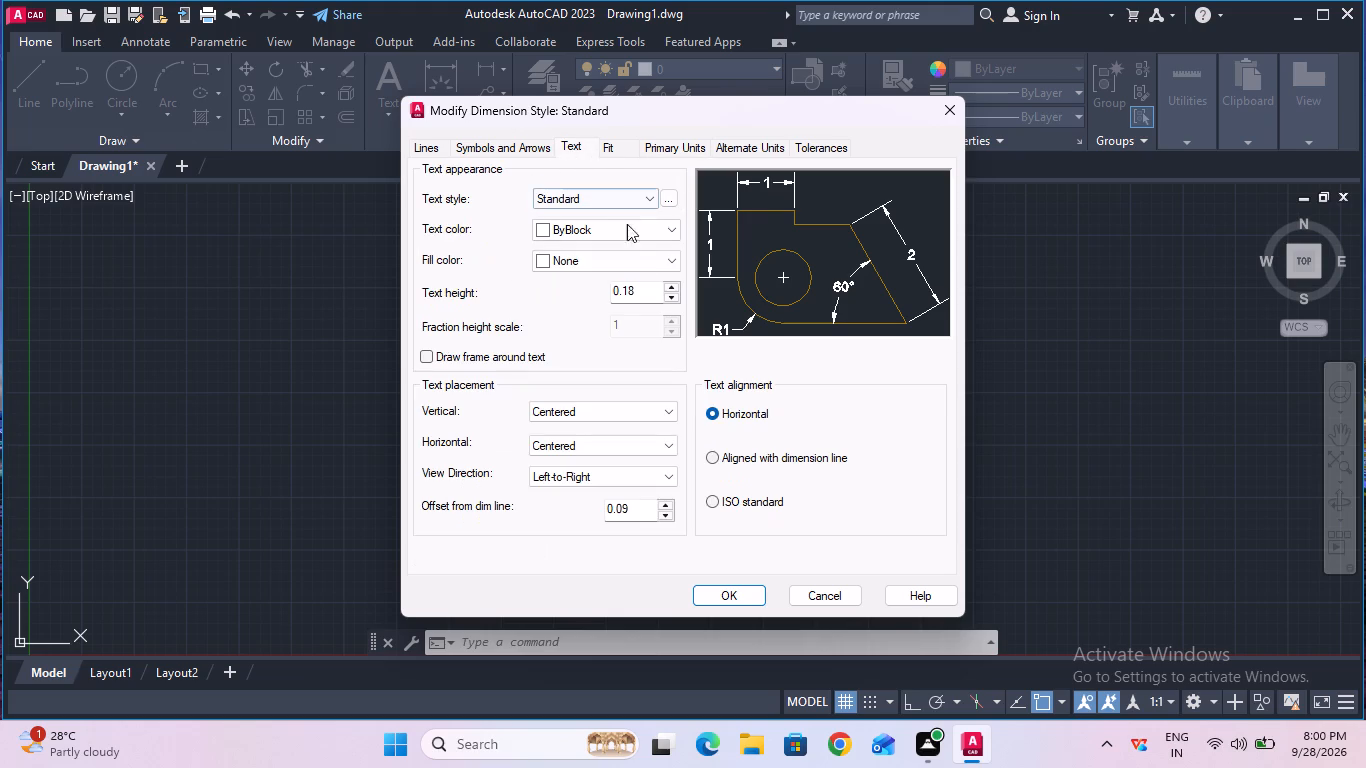
click(641, 279)
click(640, 282)
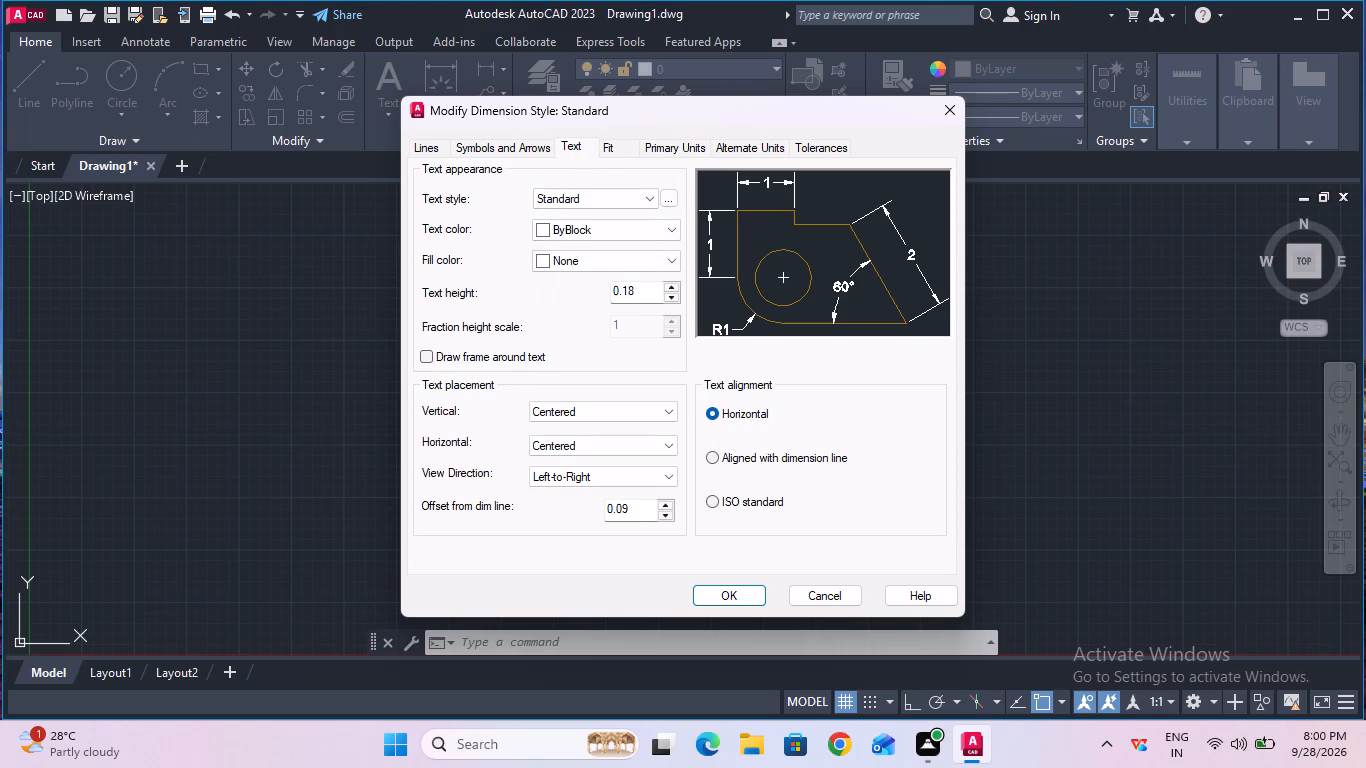
click(640, 283)
key(BackSpace)
key(BackSpace)
key(BackSpace)
key(BackSpace)
key(BackSpace)
key(BackSpace)
key(BackSpace)
key(BackSpace)
key(BackSpace)
key(6)
click(714, 506)
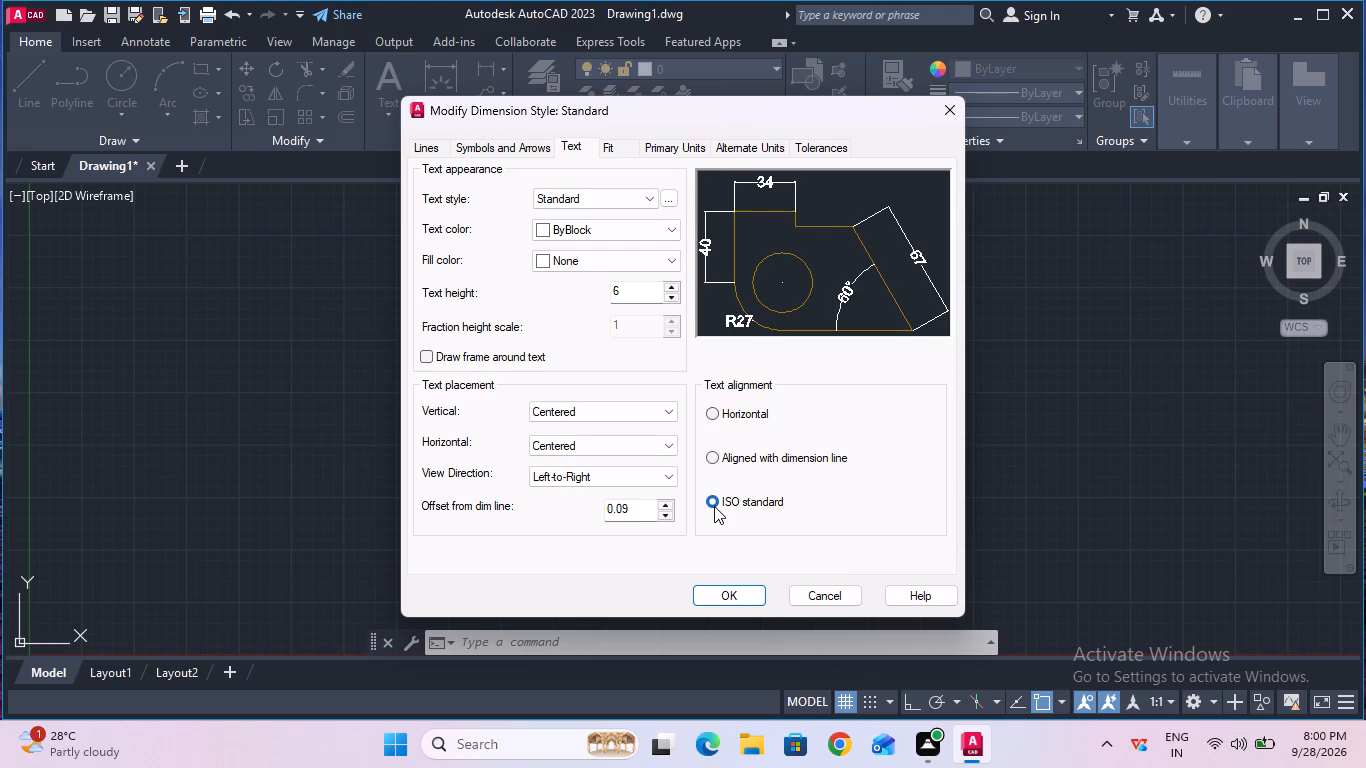
click(708, 598)
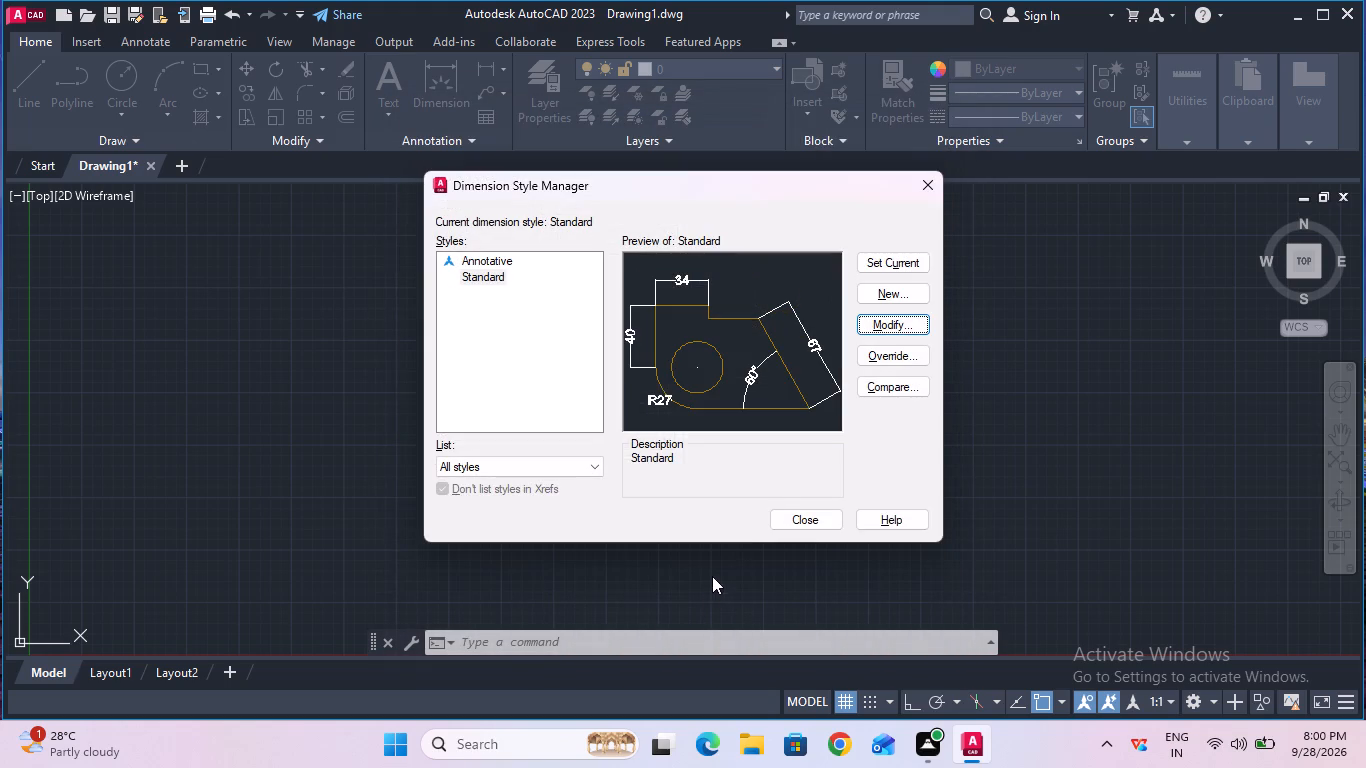
click(867, 261)
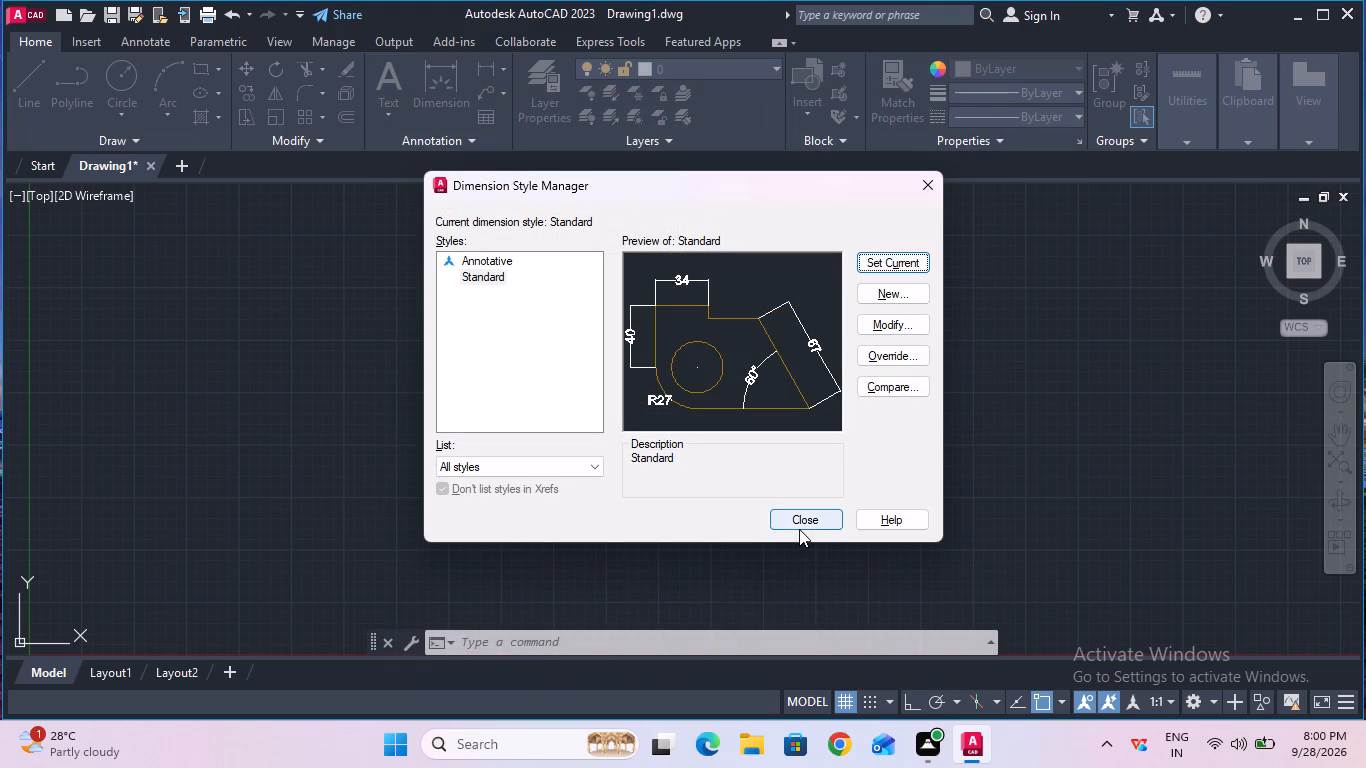
click(799, 526)
Set the drawing limits from 0,0 to 100,100 and fit the whole limits area in the view.
click(655, 652)
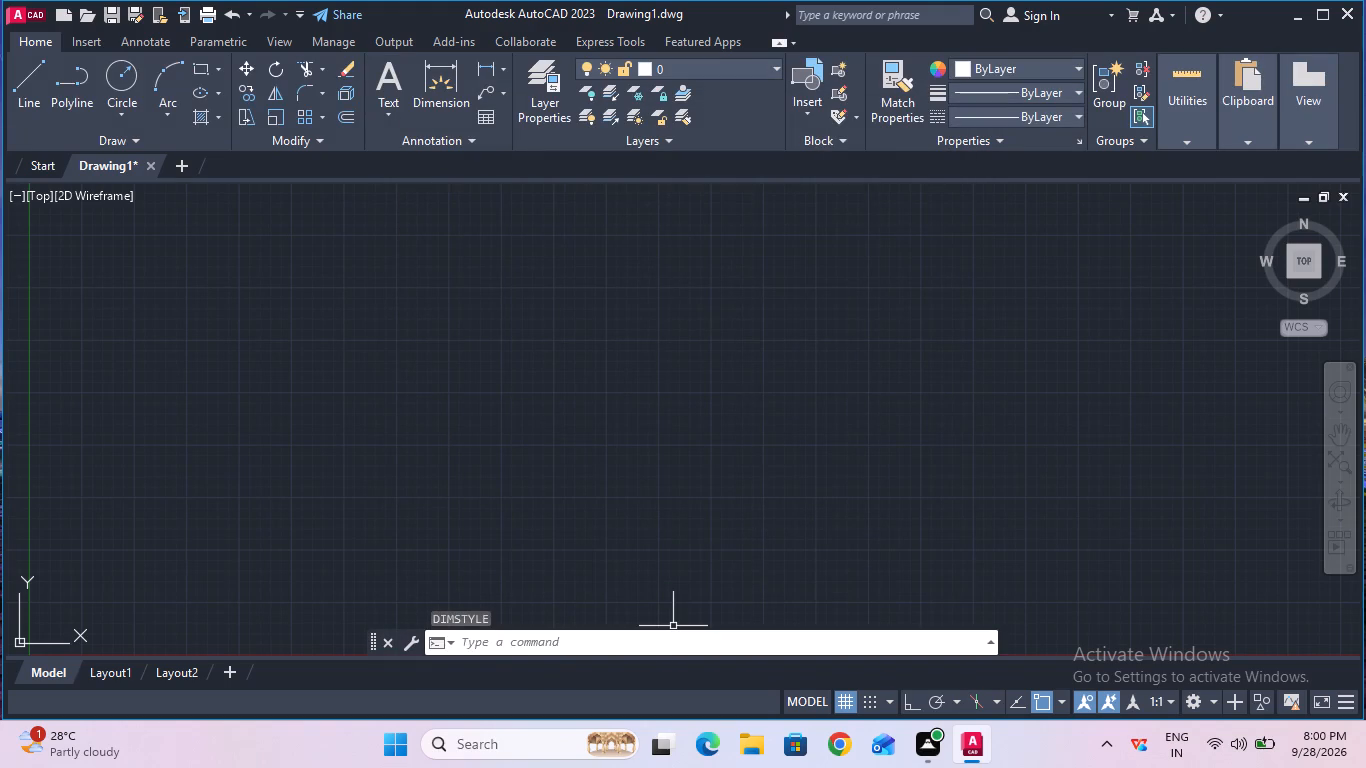
text(lim)
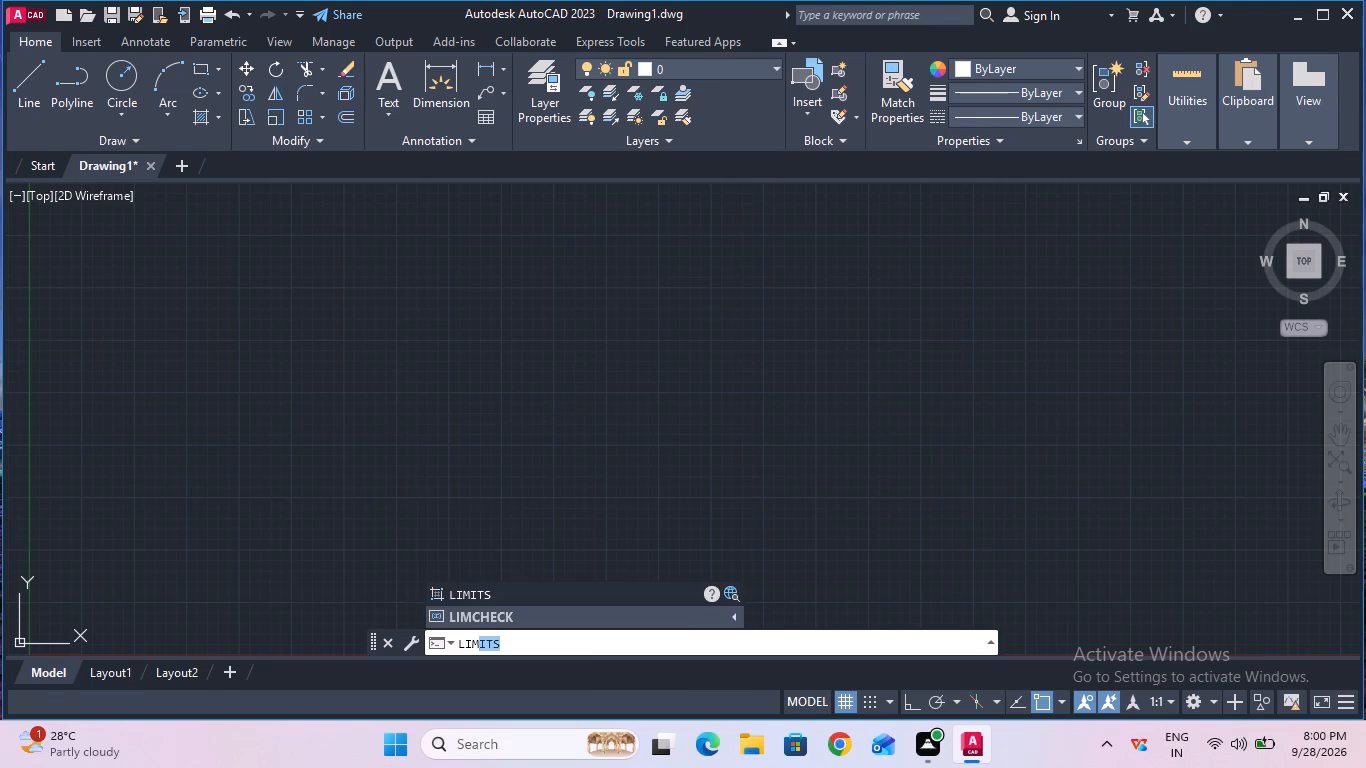
click(640, 584)
click(836, 629)
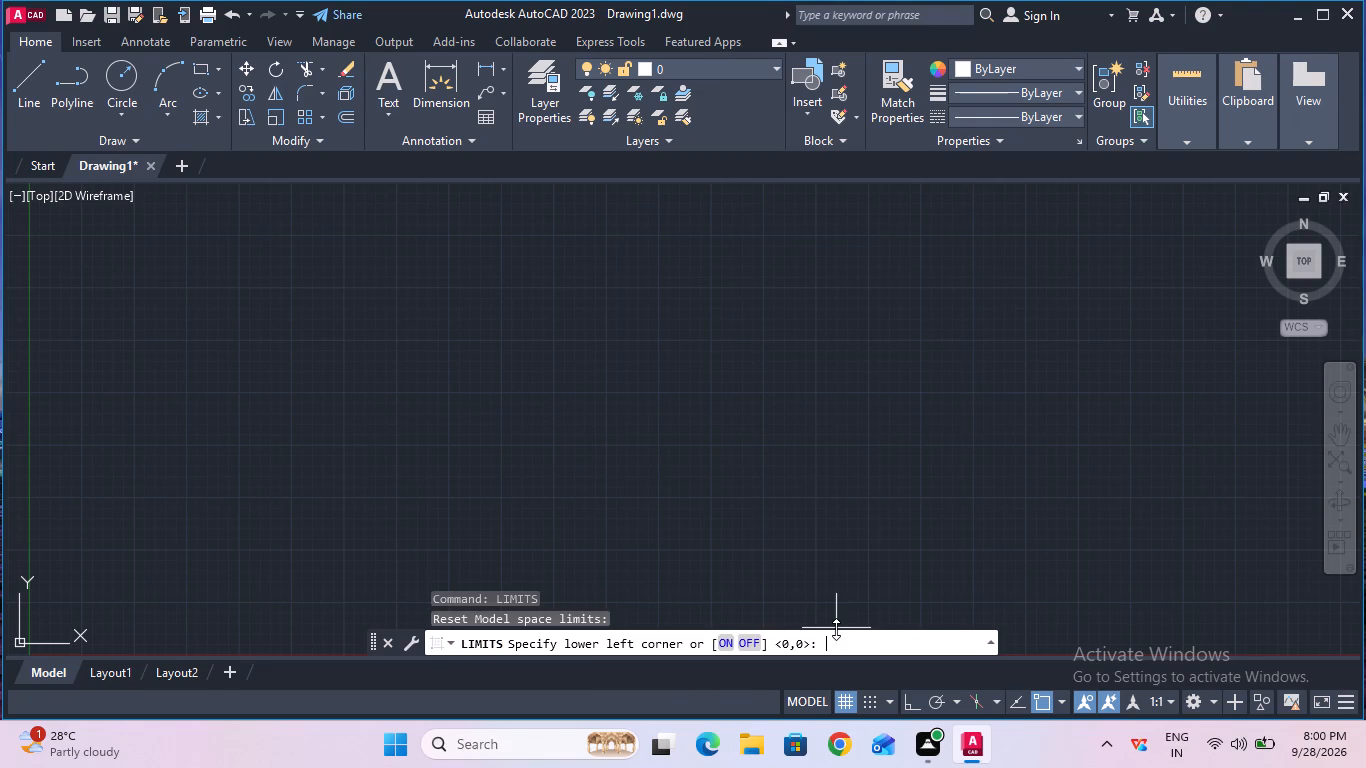
key(0)
text(,0)
key(Return)
text(100,100)
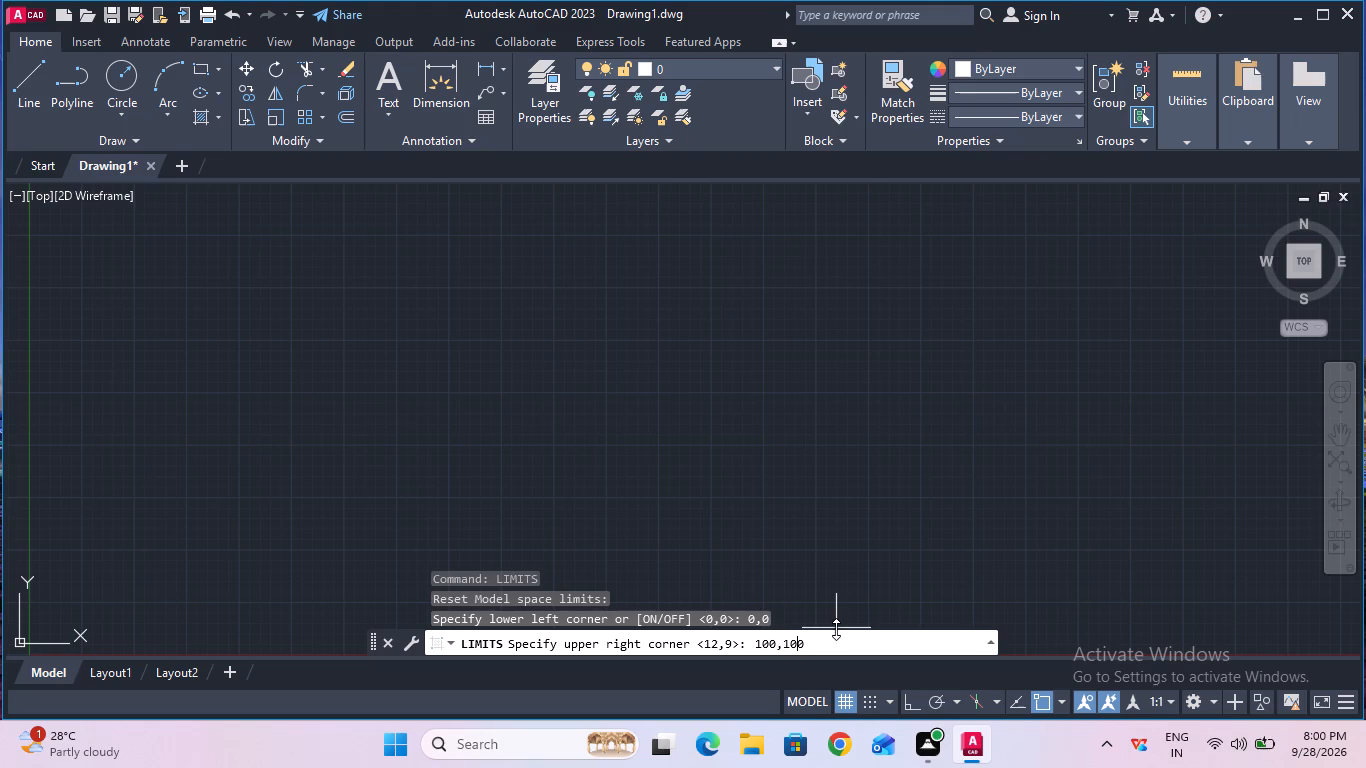
key(Return)
key(z)
key(Return)
key(a)
key(Return)
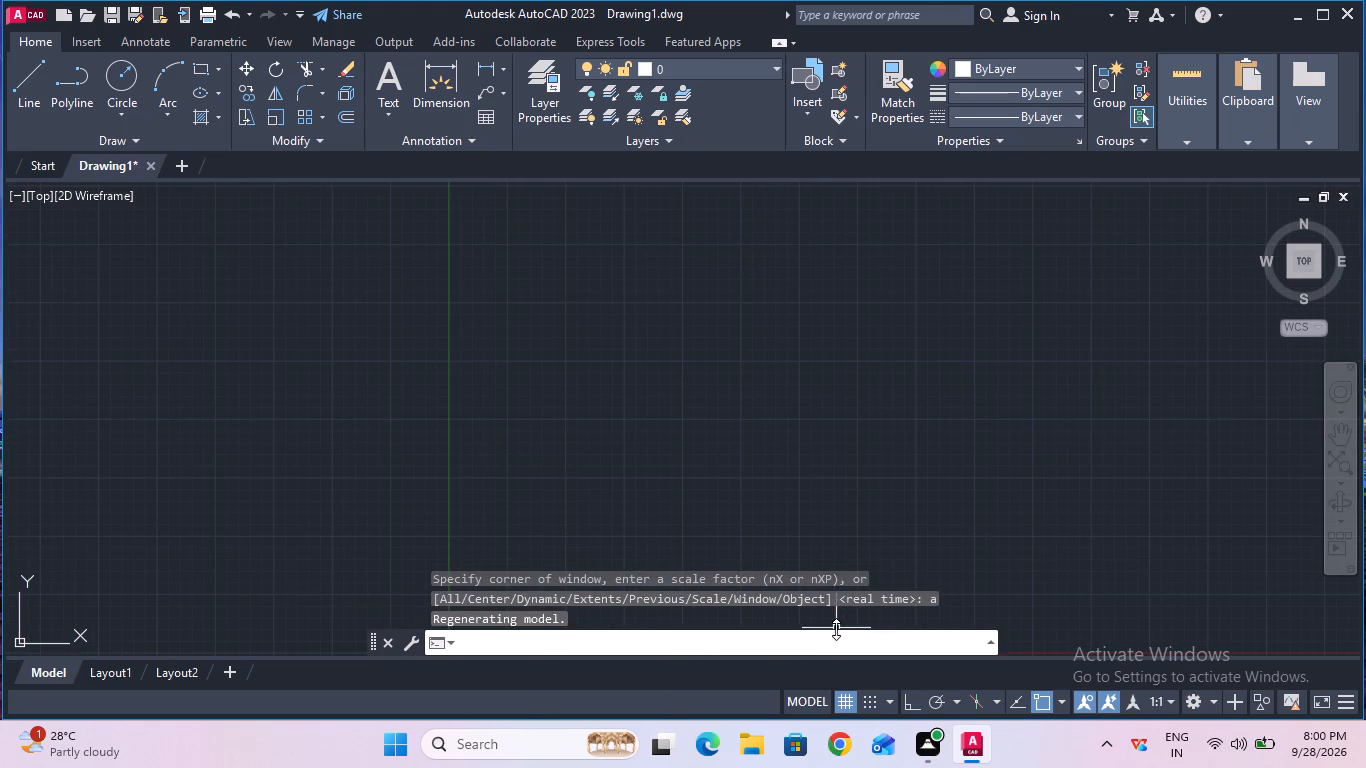
Turn on Ortho mode.
key(F8)
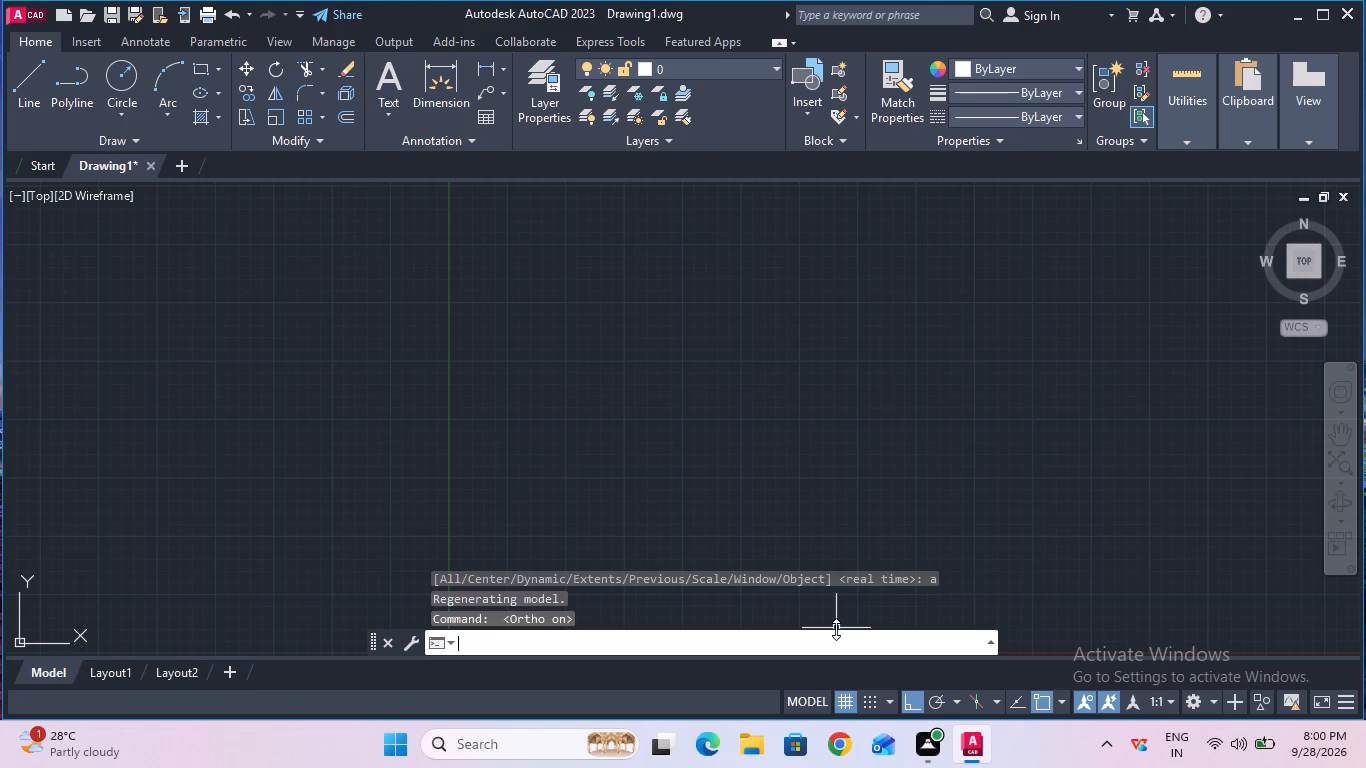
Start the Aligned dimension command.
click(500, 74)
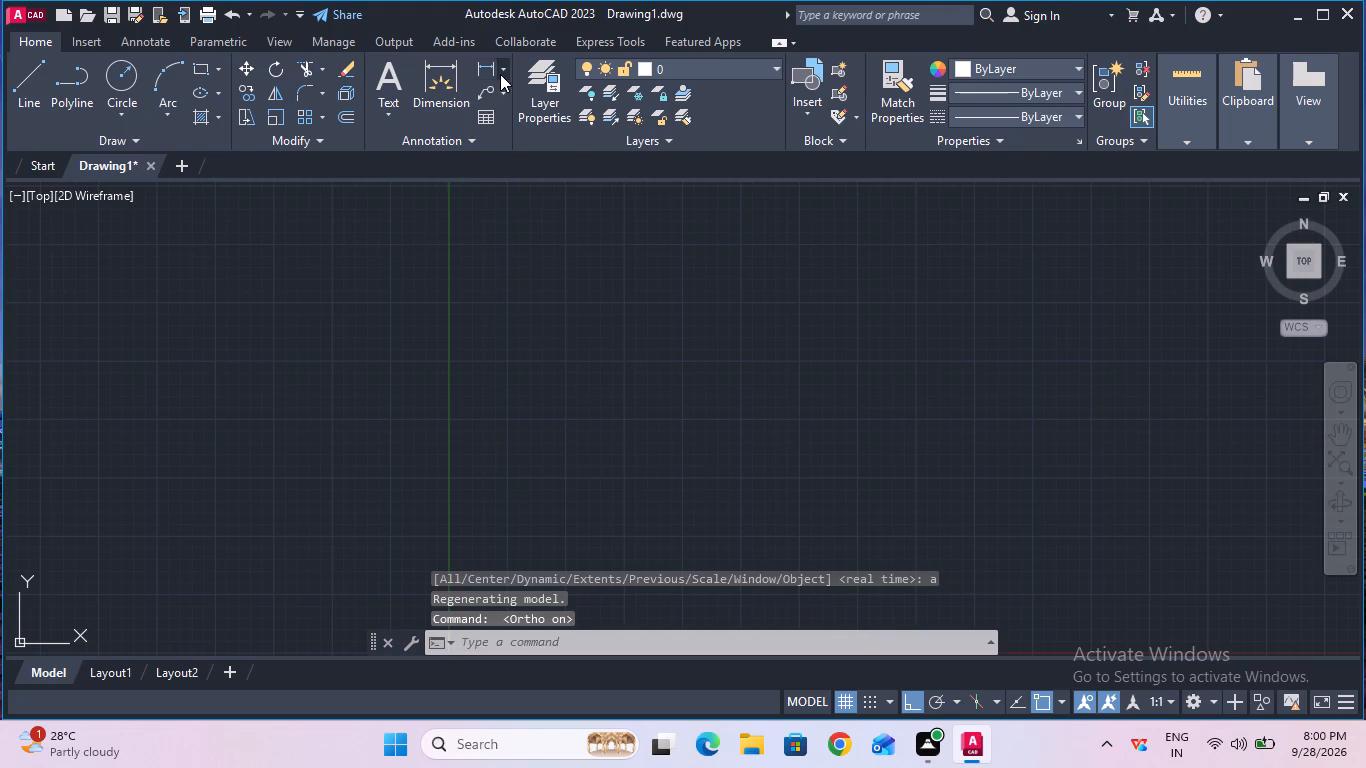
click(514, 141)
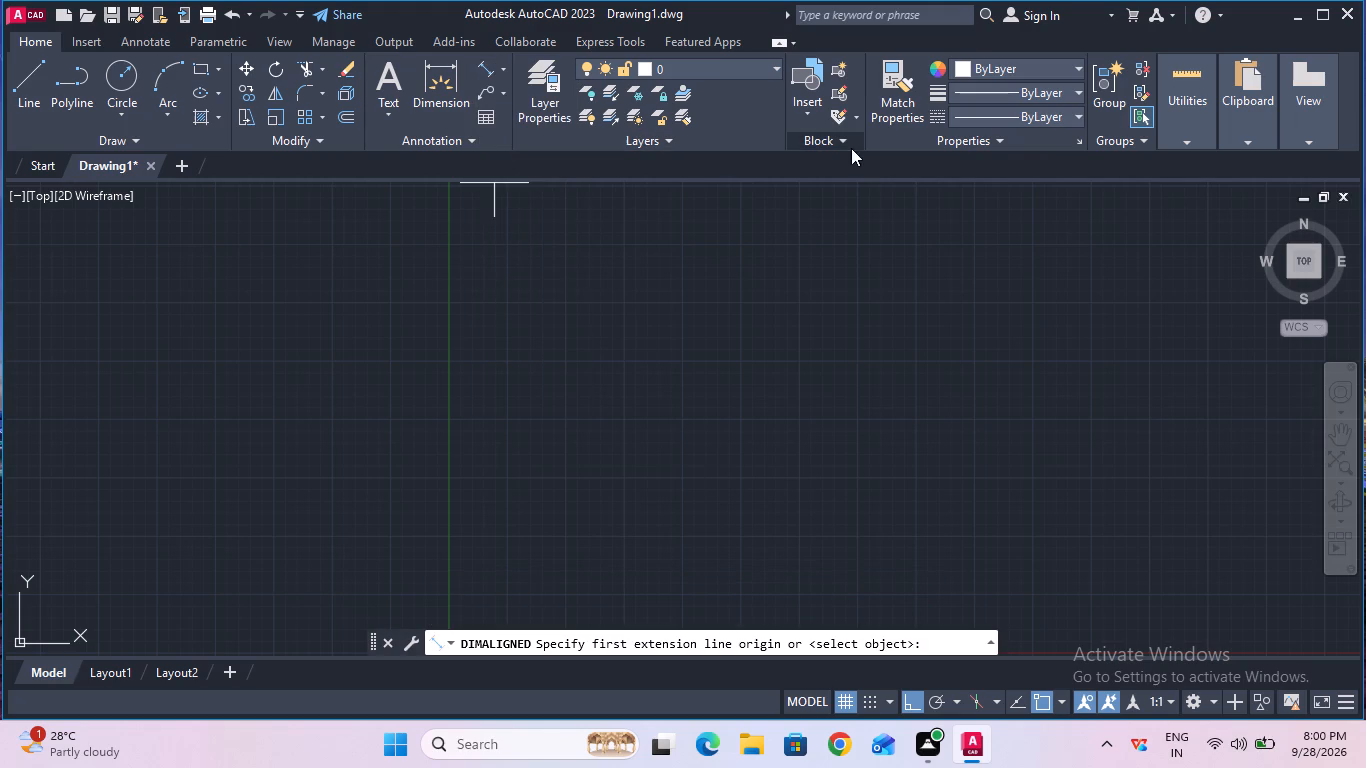
Load the CENTER linetype from acad.lin into the drawing.
click(1017, 118)
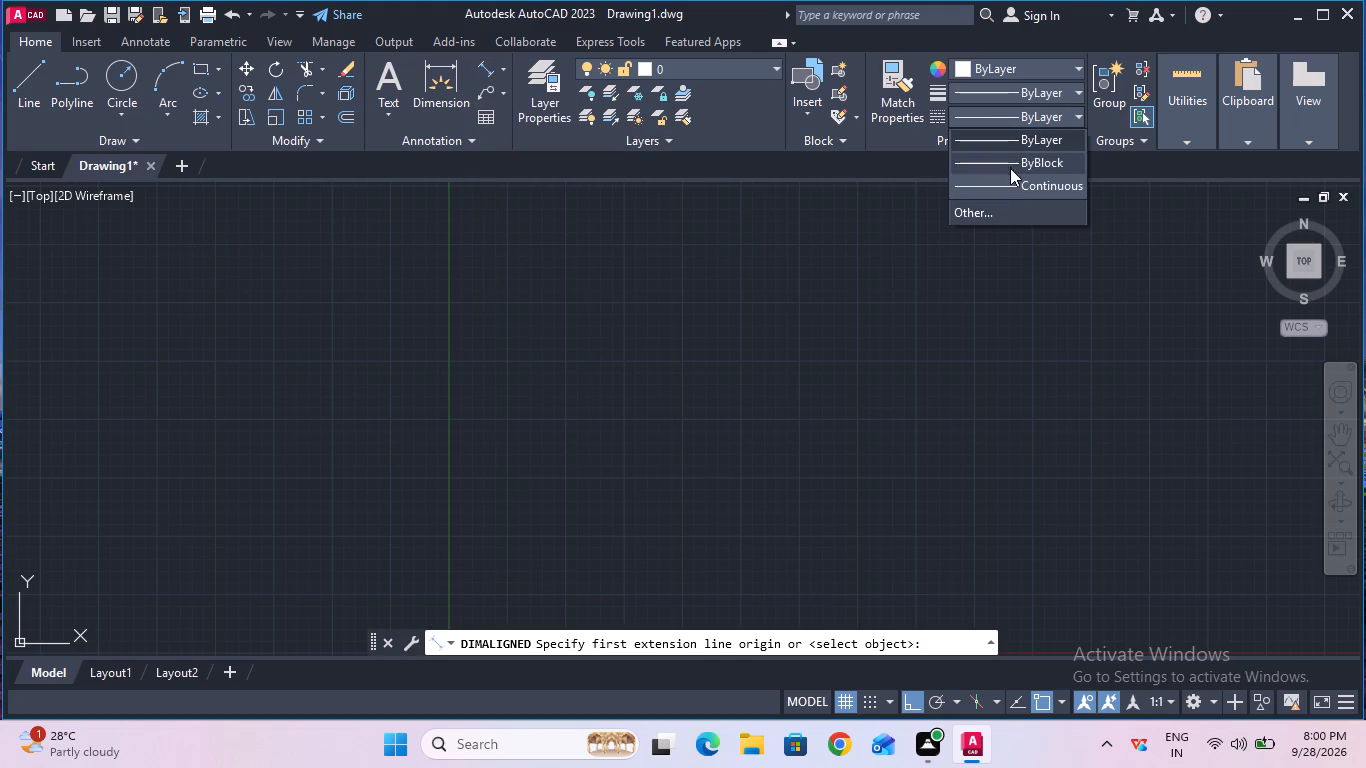
click(1016, 214)
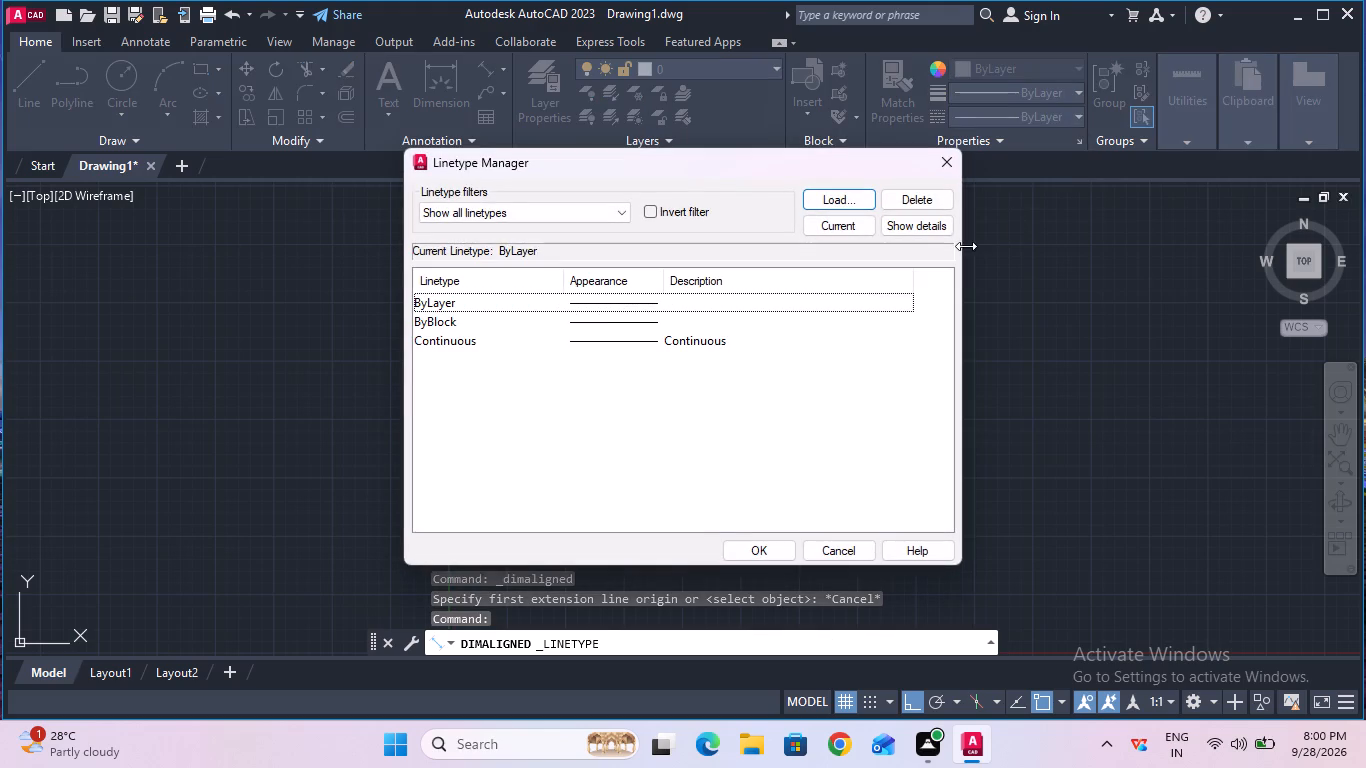
click(869, 204)
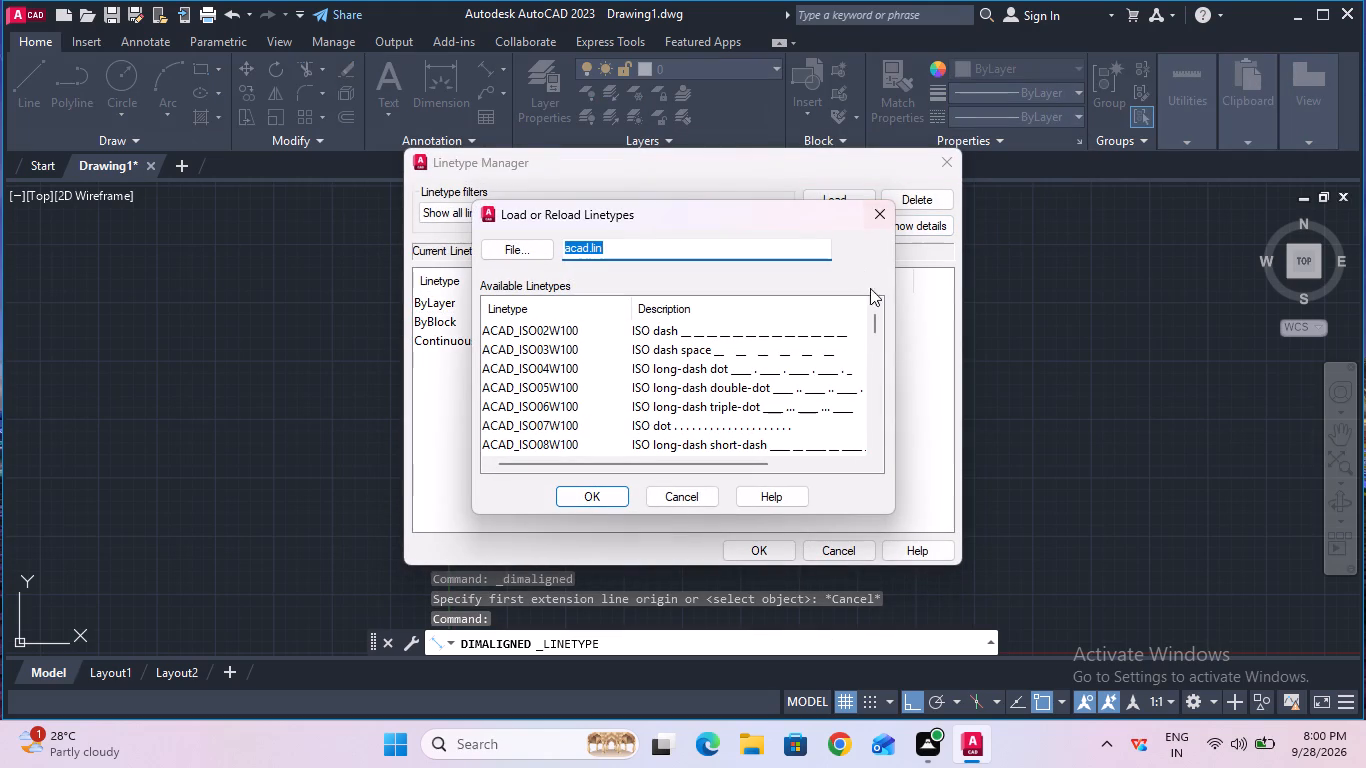
drag(875, 315, 878, 363)
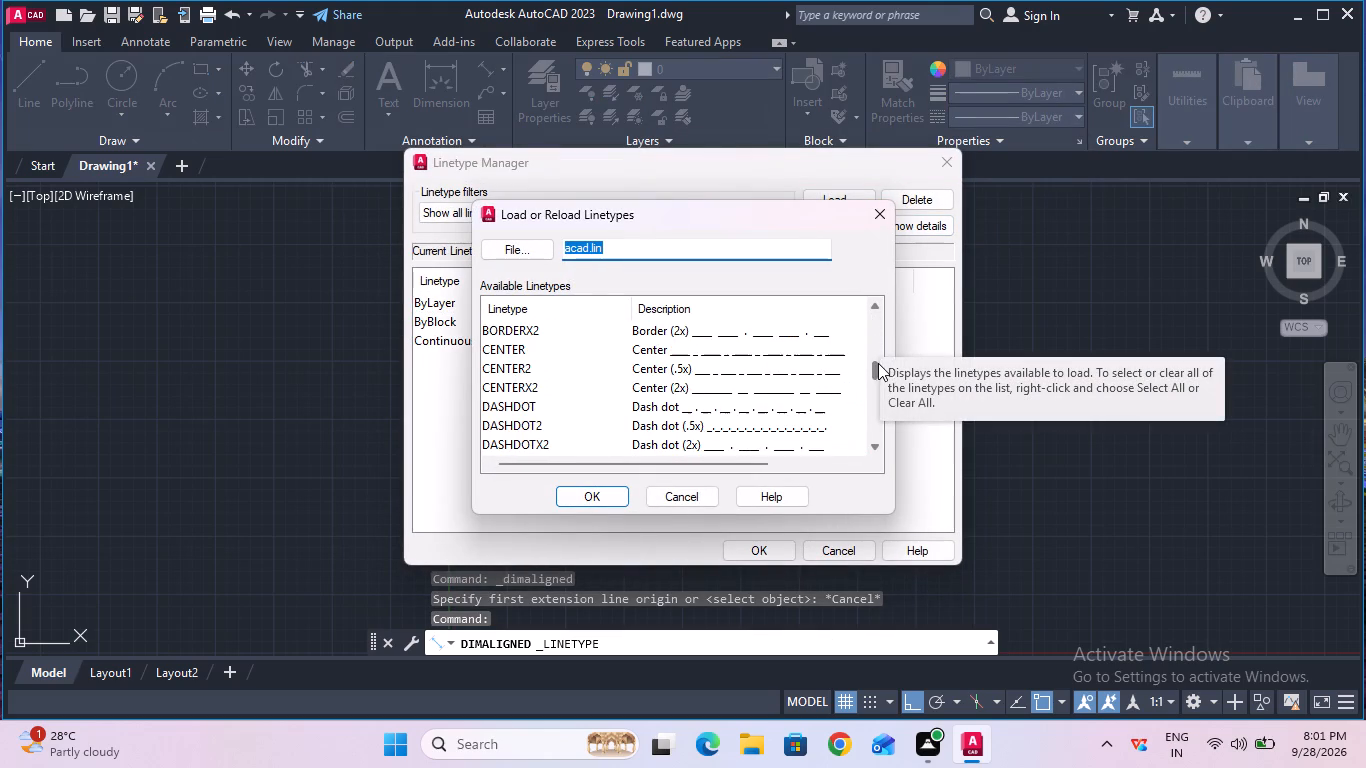
click(796, 347)
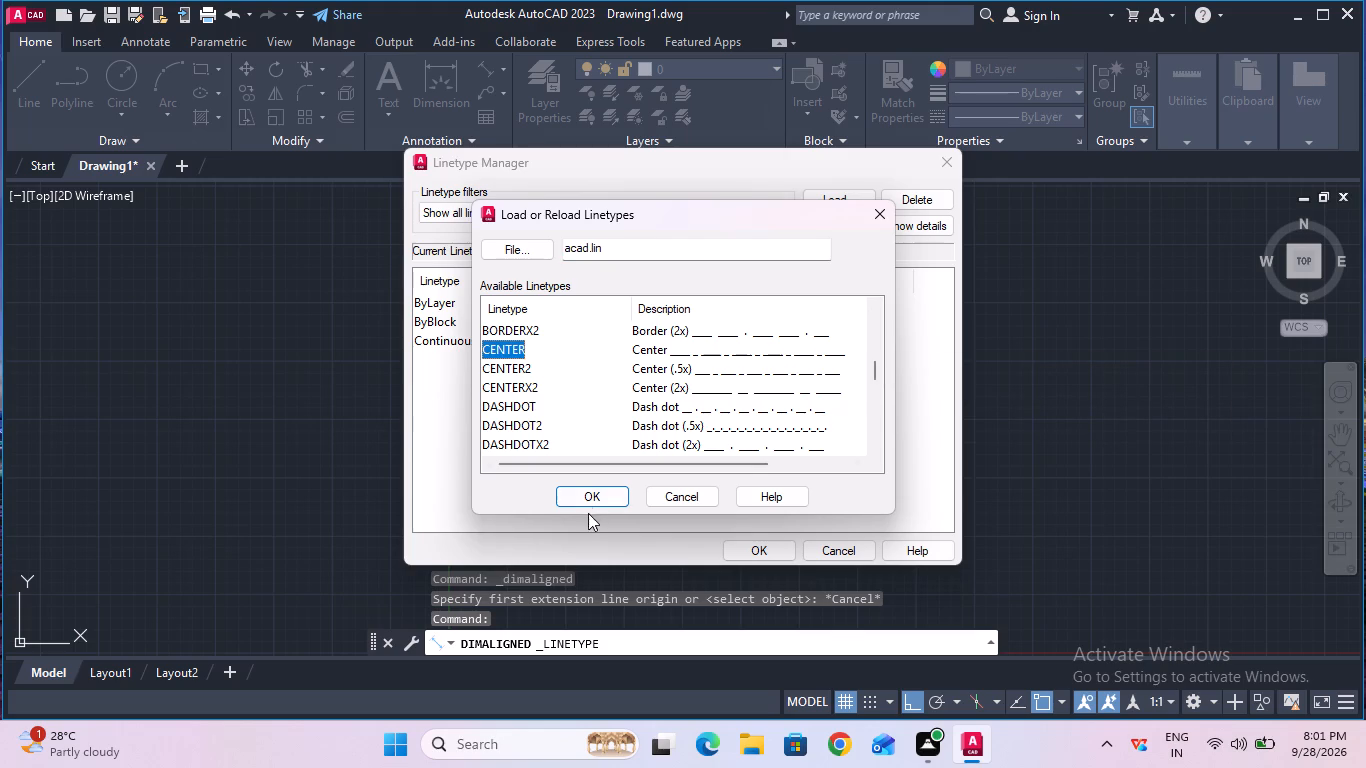
click(592, 496)
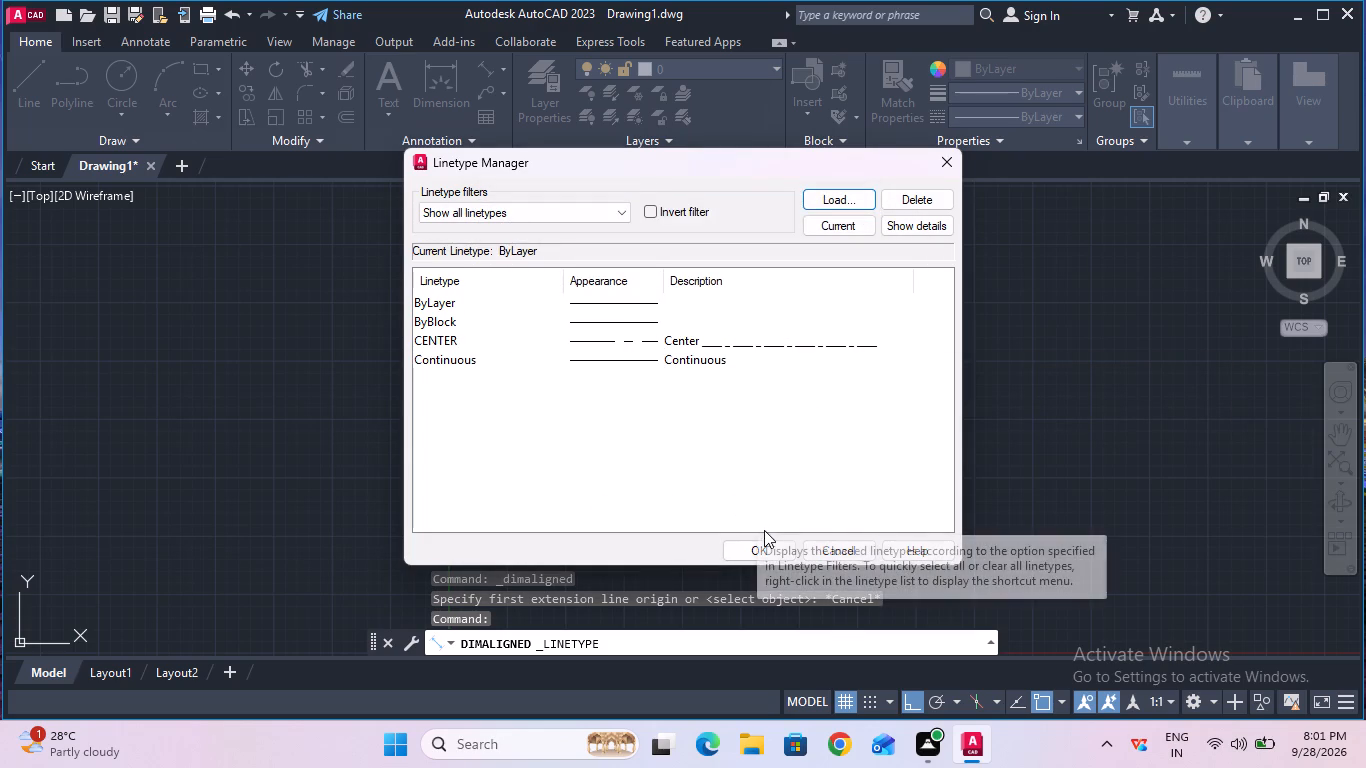
click(761, 551)
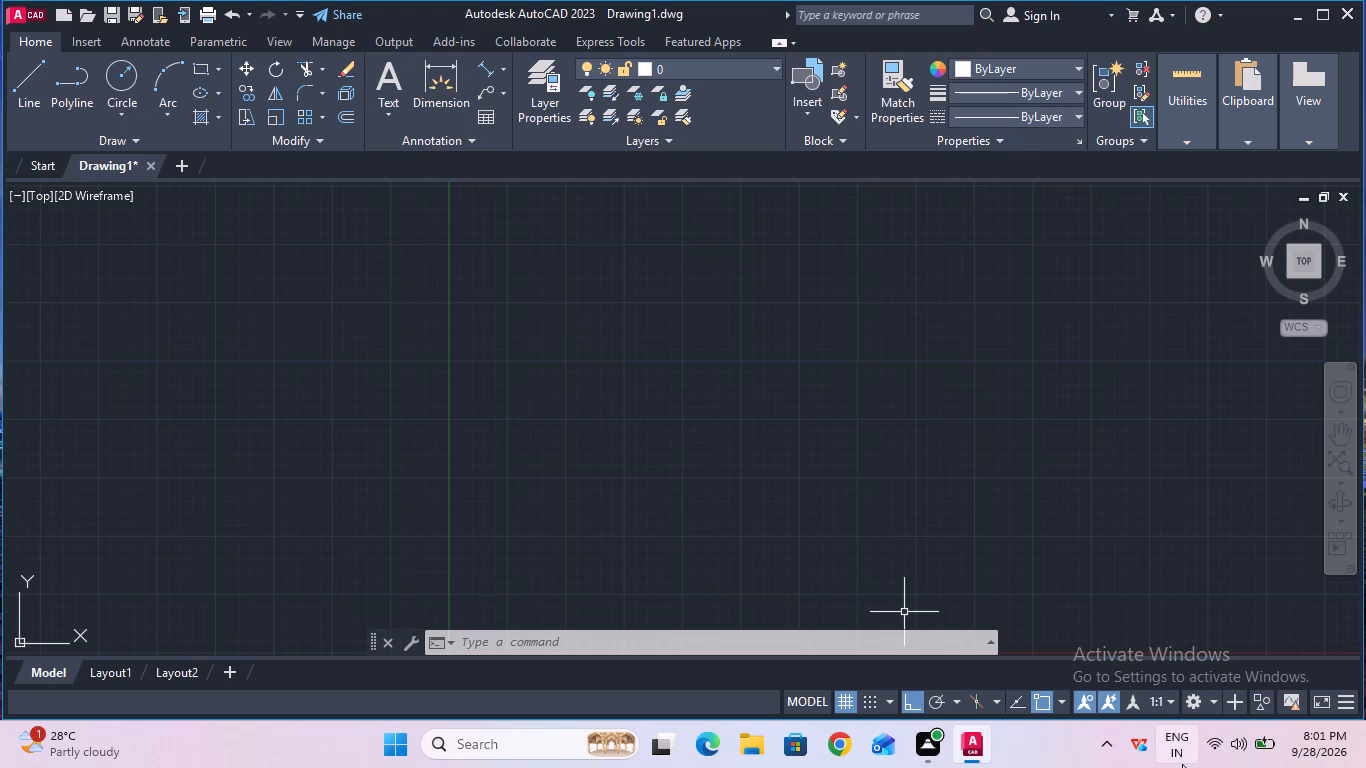
Turn on isometric drafting with the Top isoplane.
click(998, 698)
click(993, 645)
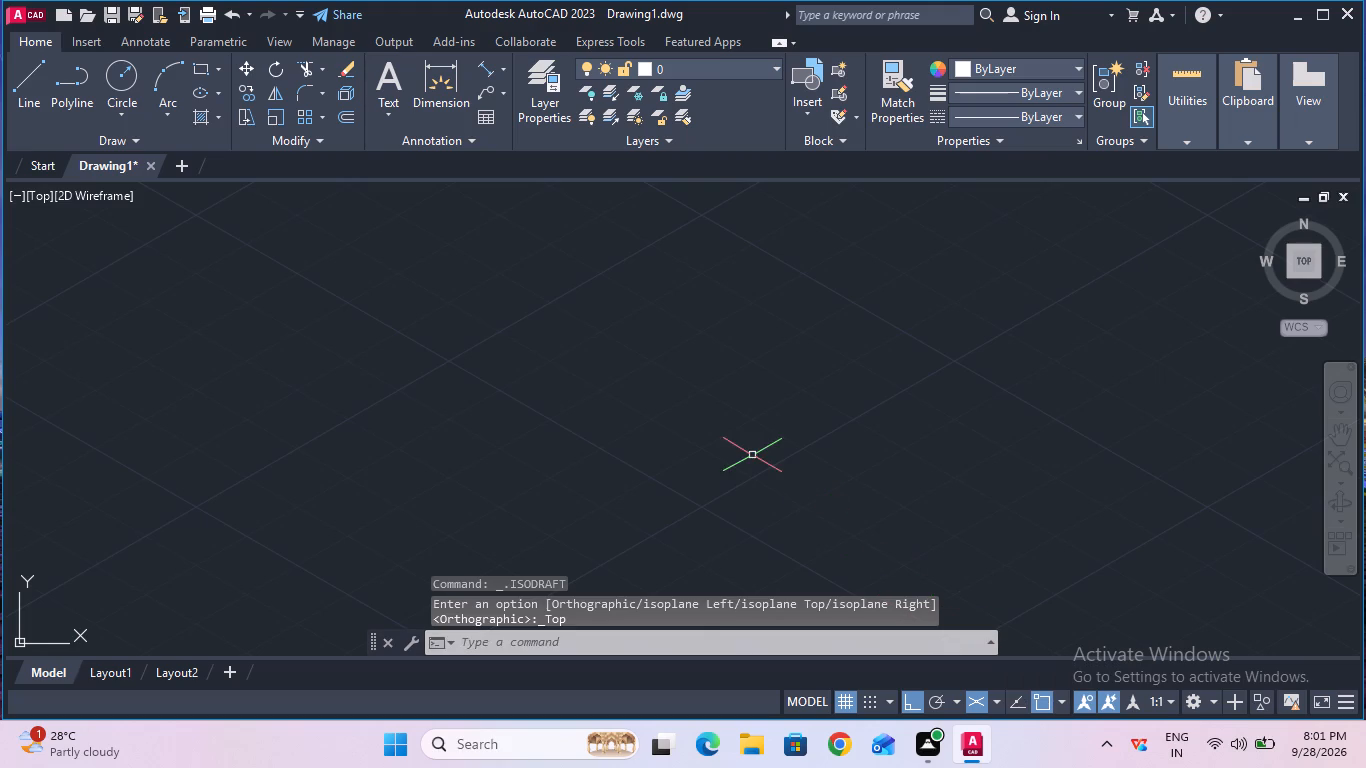
Draw two connected base lines on the Top isoplane: 70 mm at 330°, followed by 100 mm at 30°.
click(31, 106)
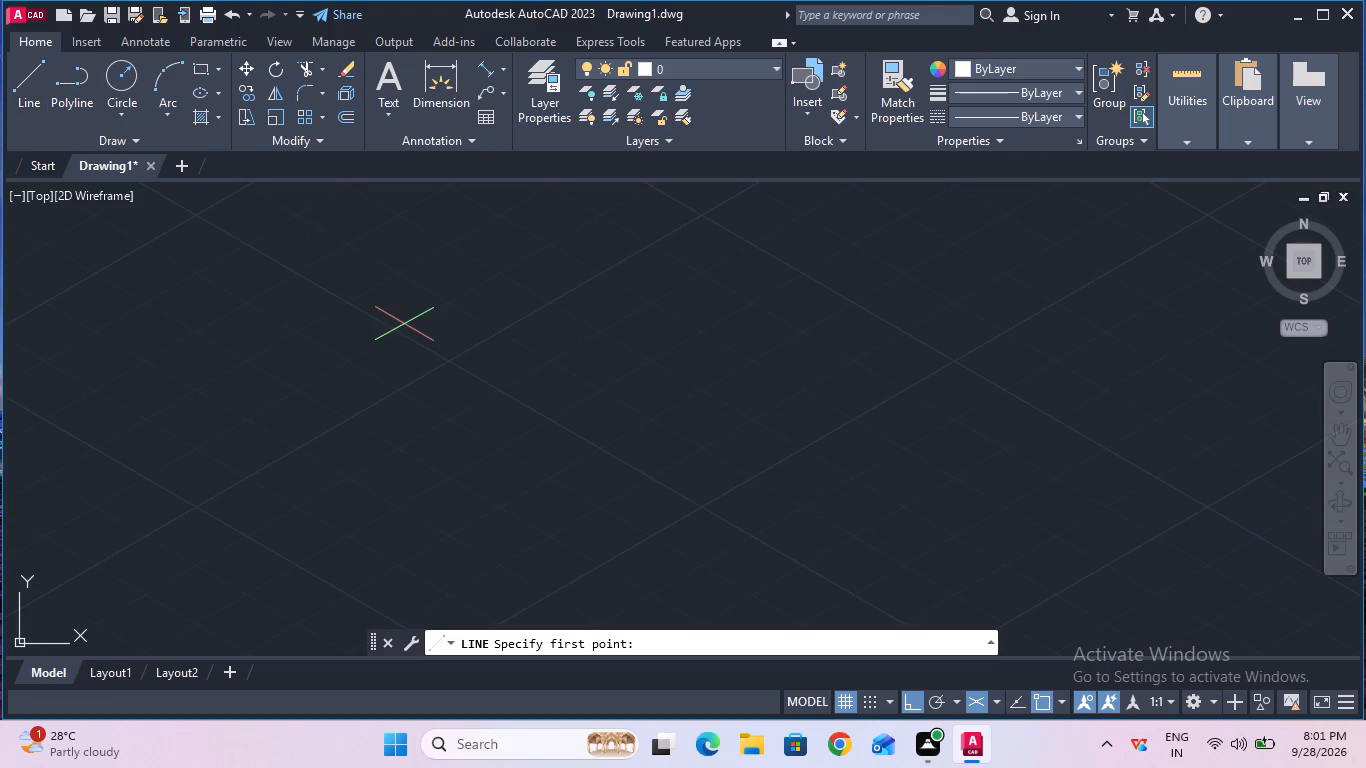
click(453, 360)
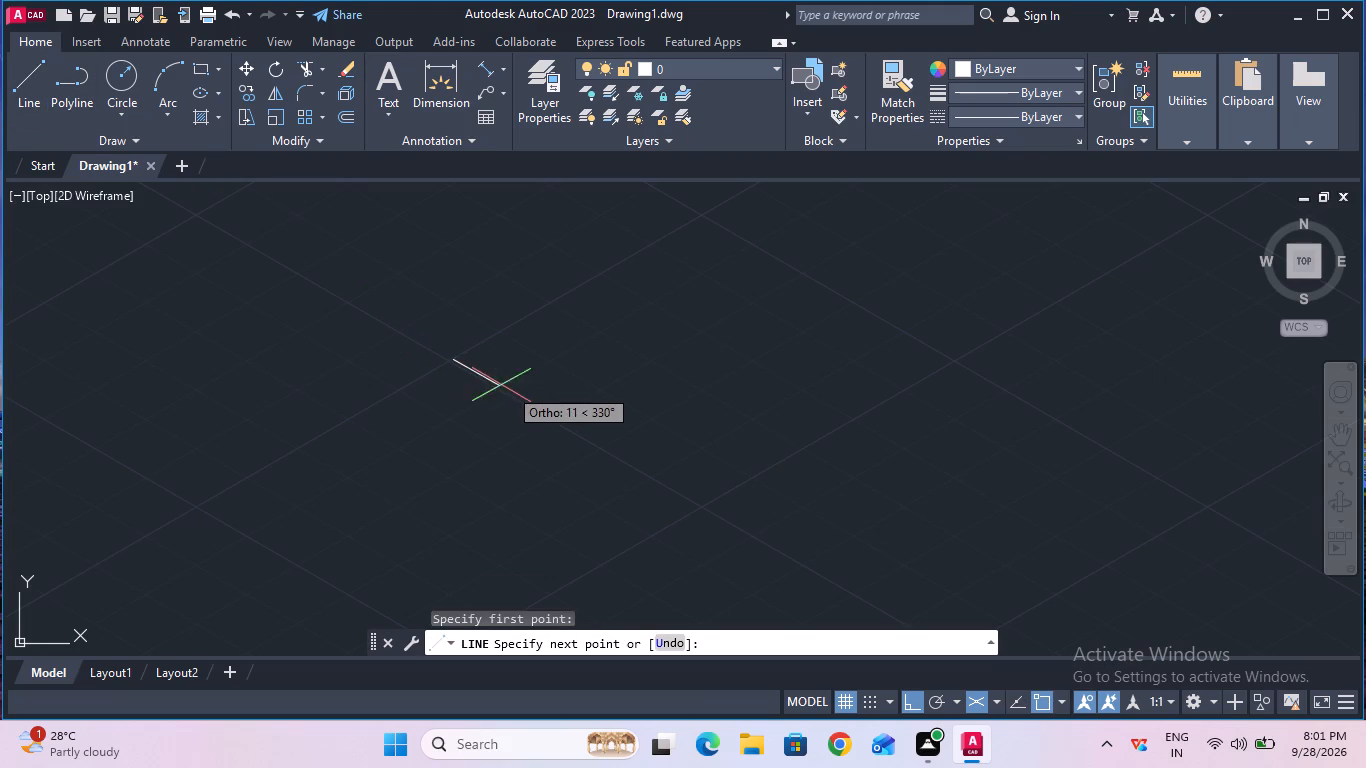
text(70)
key(Return)
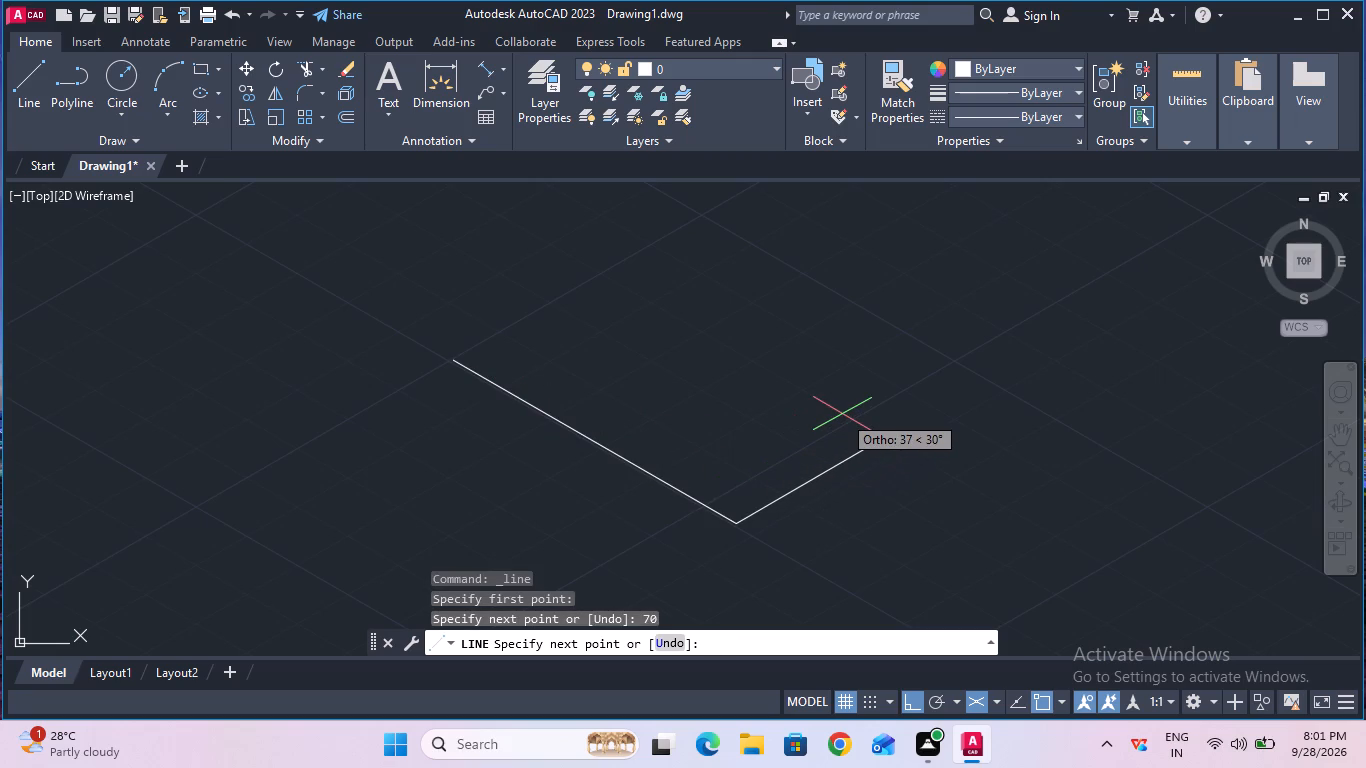
key(1)
text(00)
key(Return)
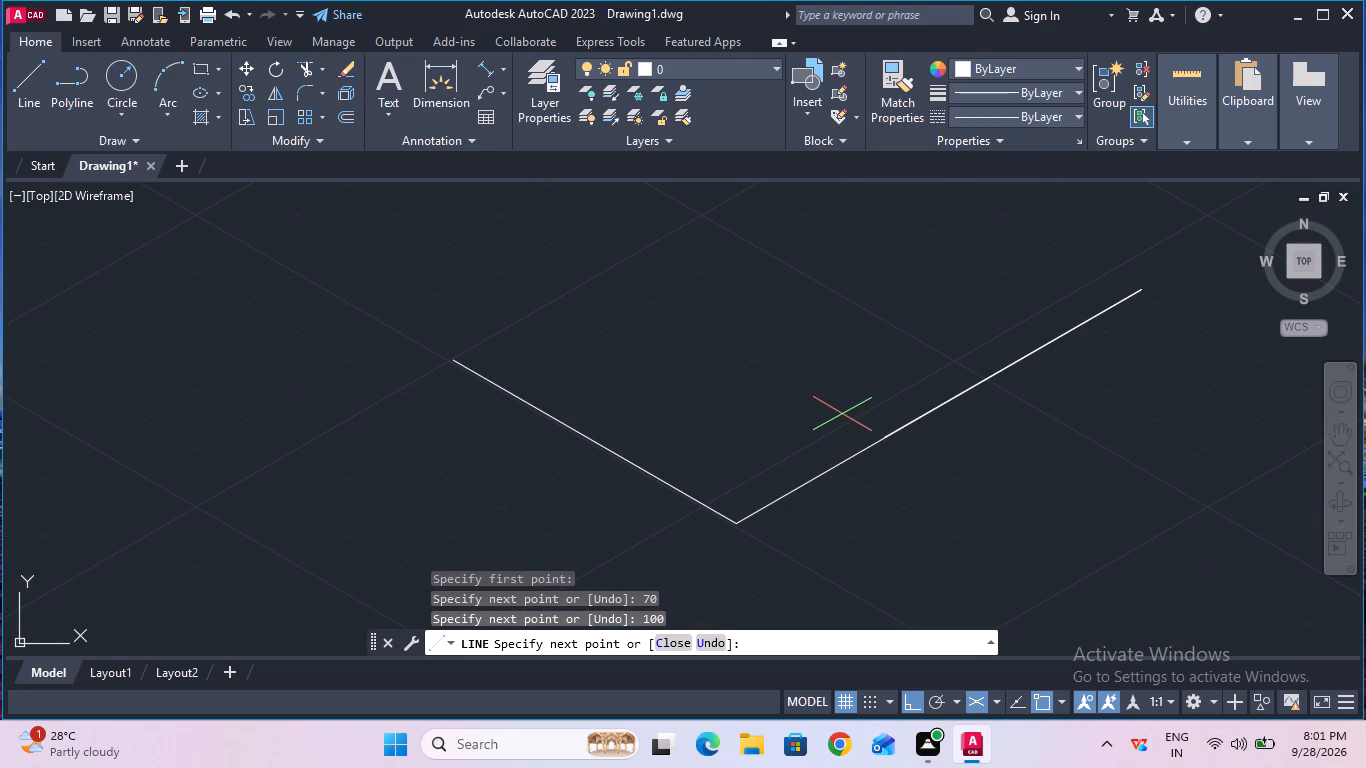
Switch to the Right isoplane and draw an 80 mm vertical line upward from the free end of the 100 mm line.
ctrl+scroll(842, 414, down, 1)
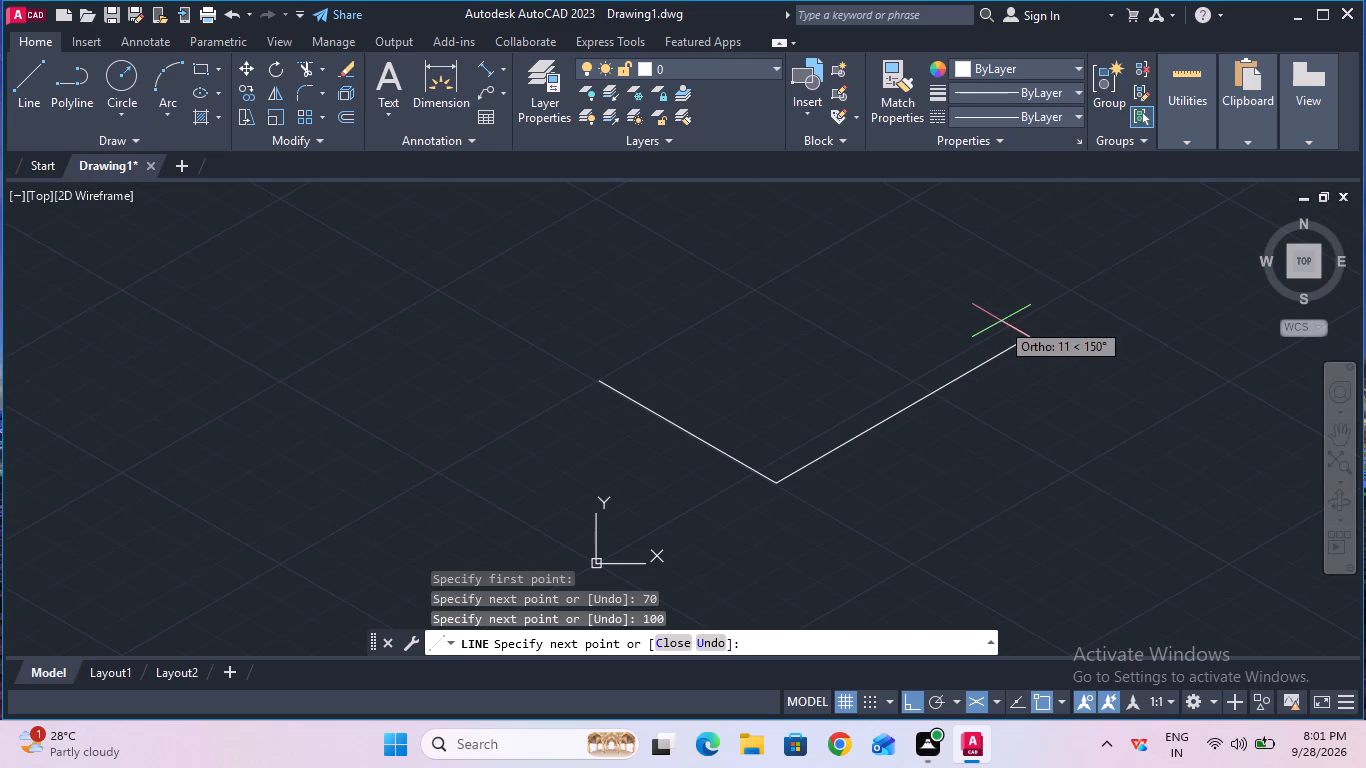
key(F5)
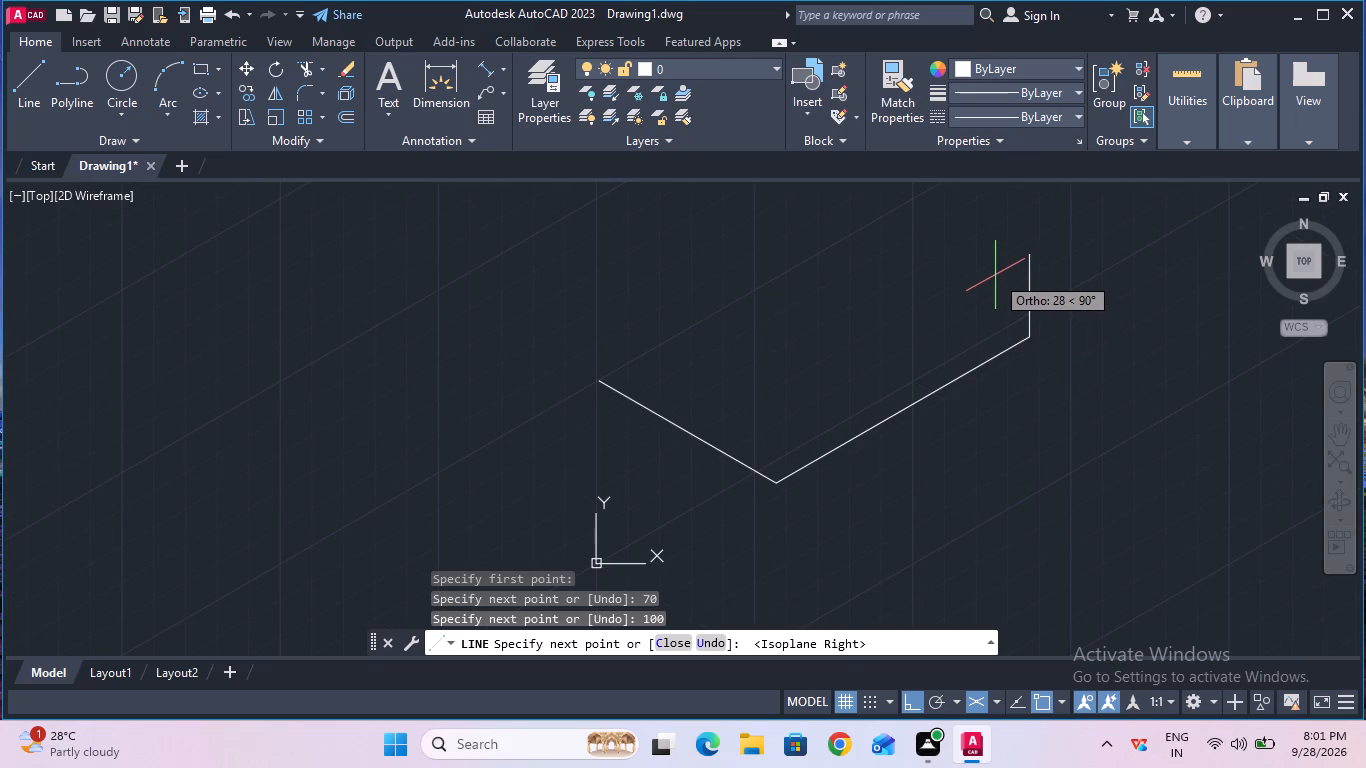
ctrl+scroll(995, 275, down, 2)
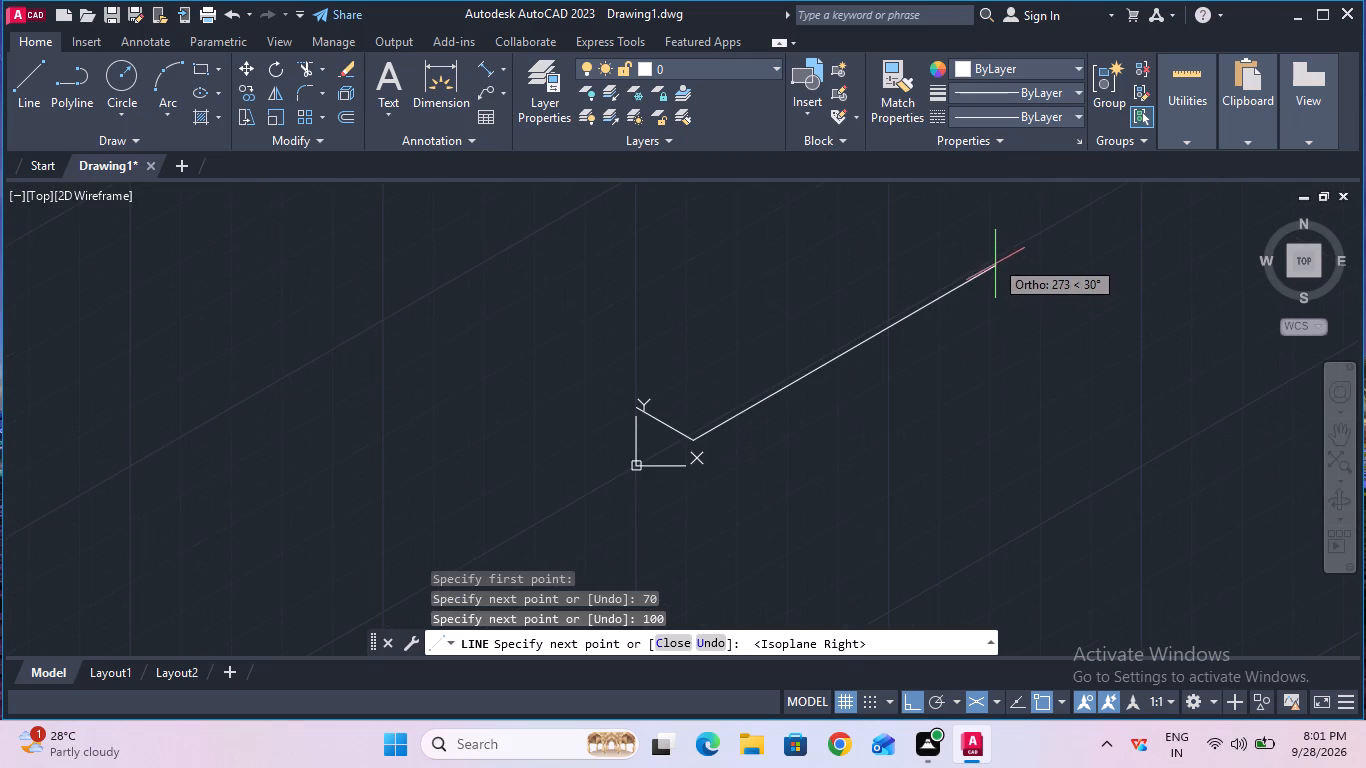
key(Escape)
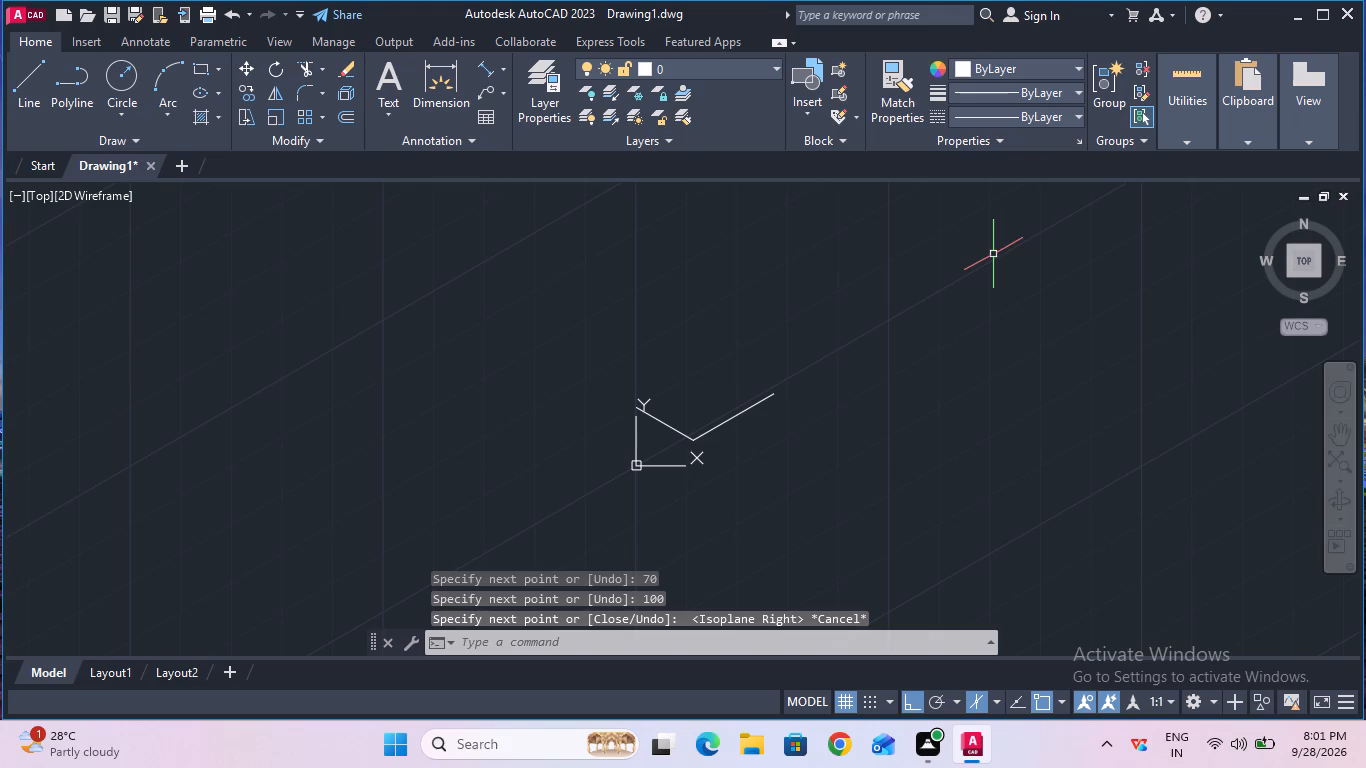
ctrl+scroll(746, 360, up, 1)
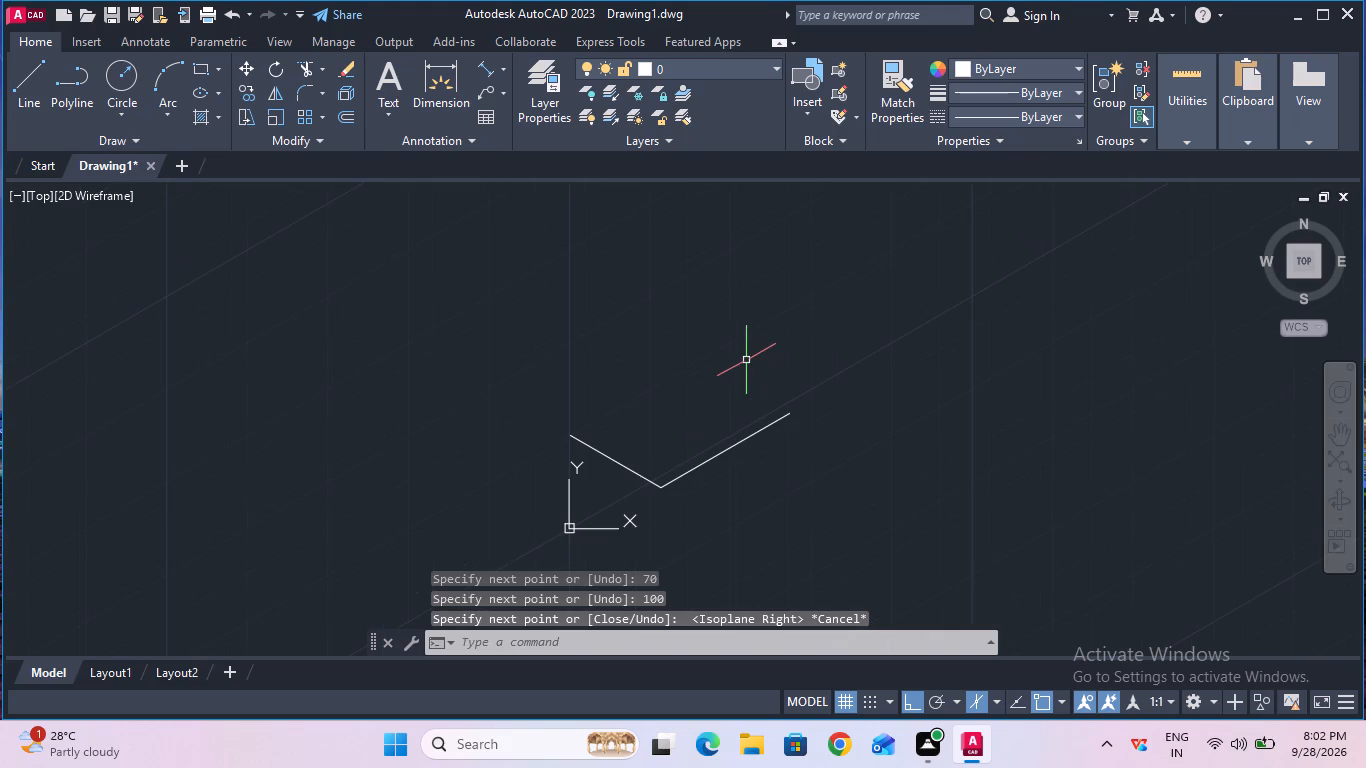
click(36, 108)
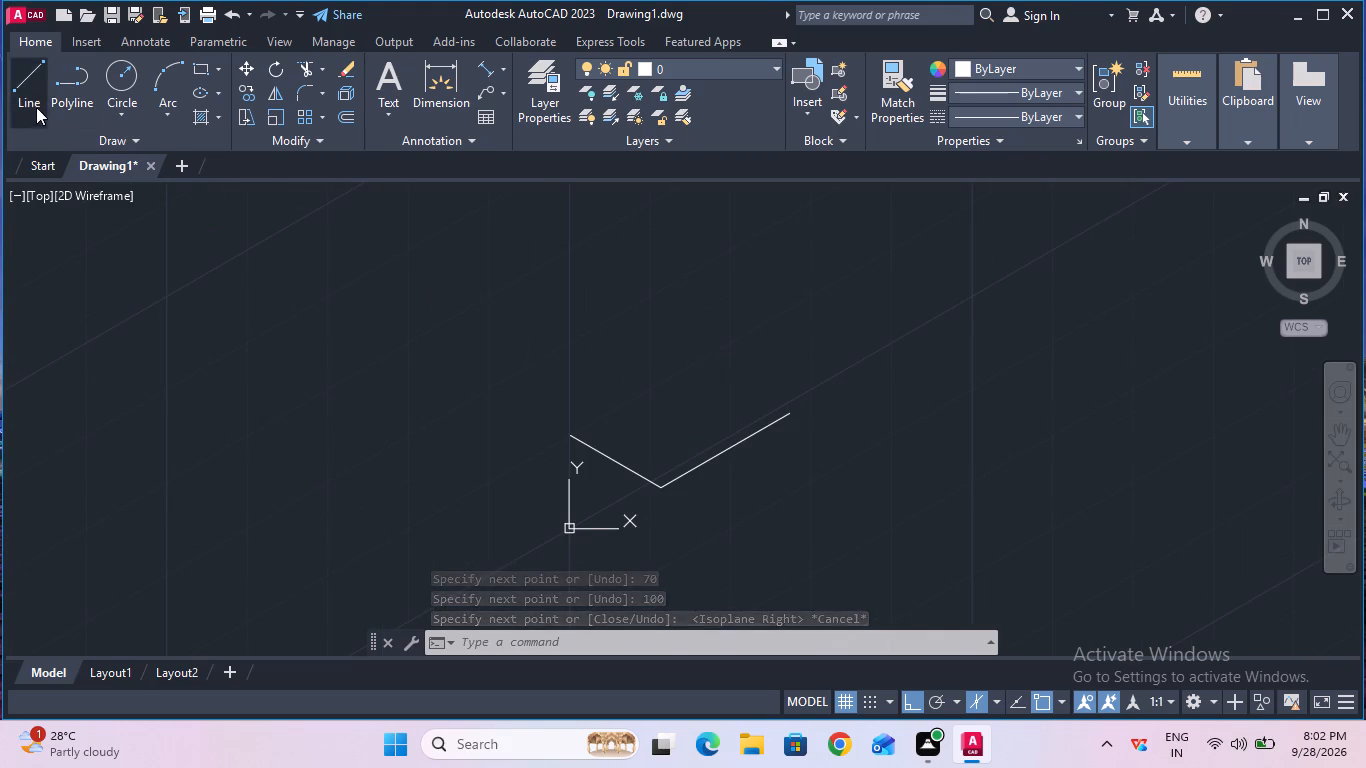
click(788, 414)
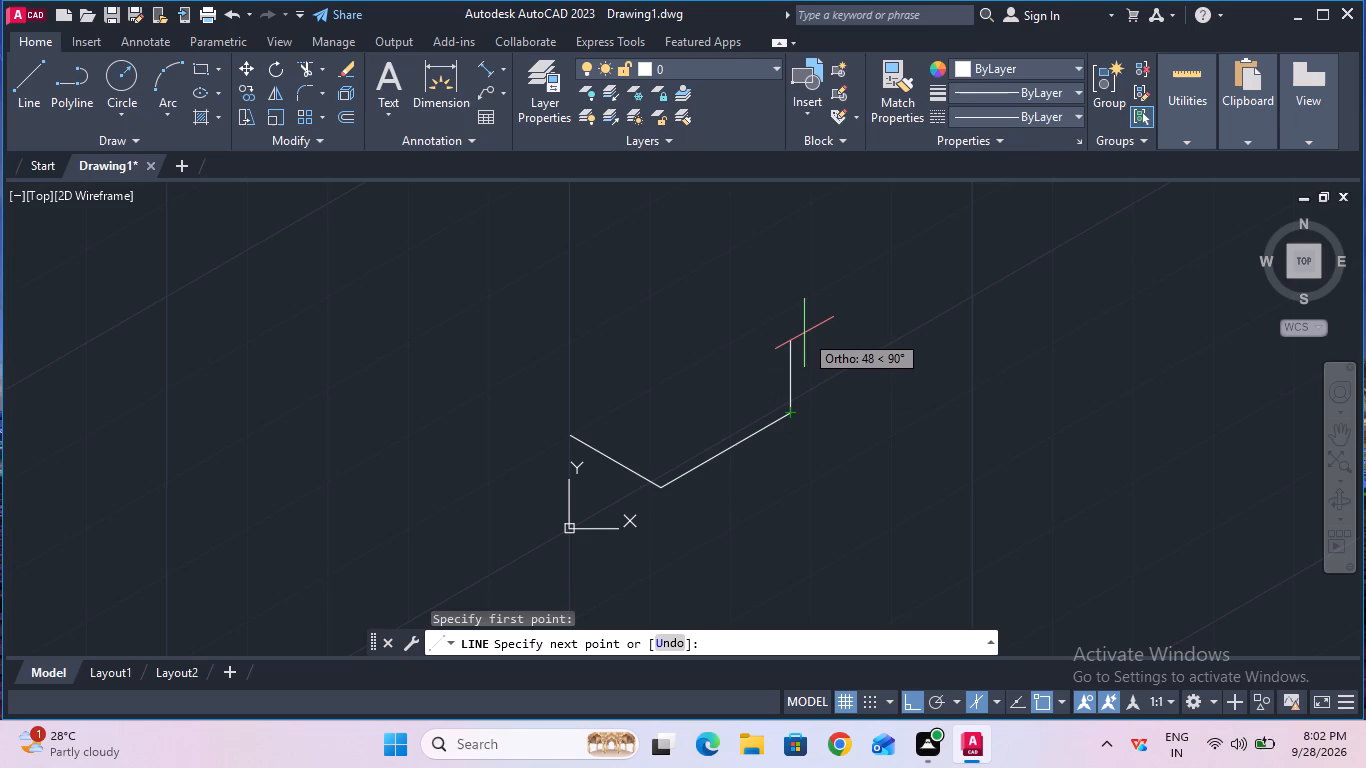
text(80)
key(Return)
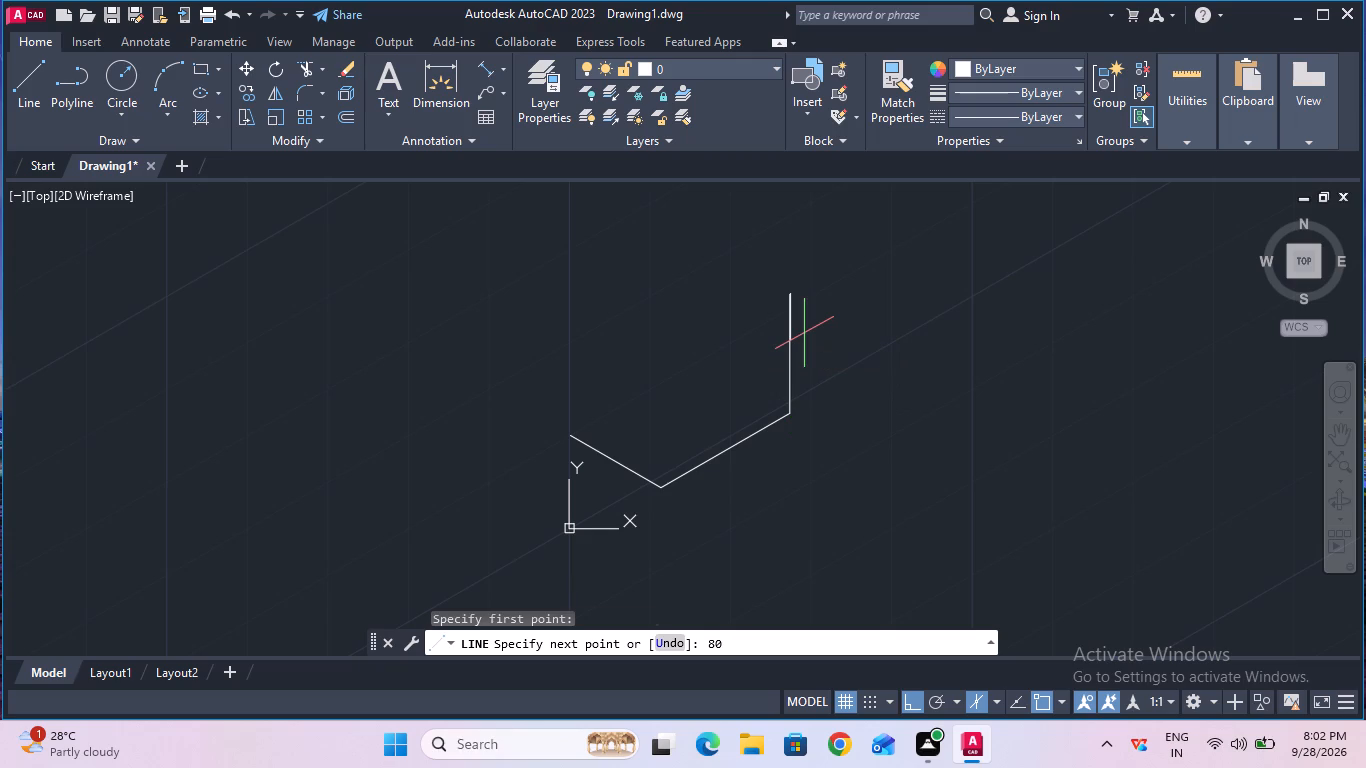
key(Escape)
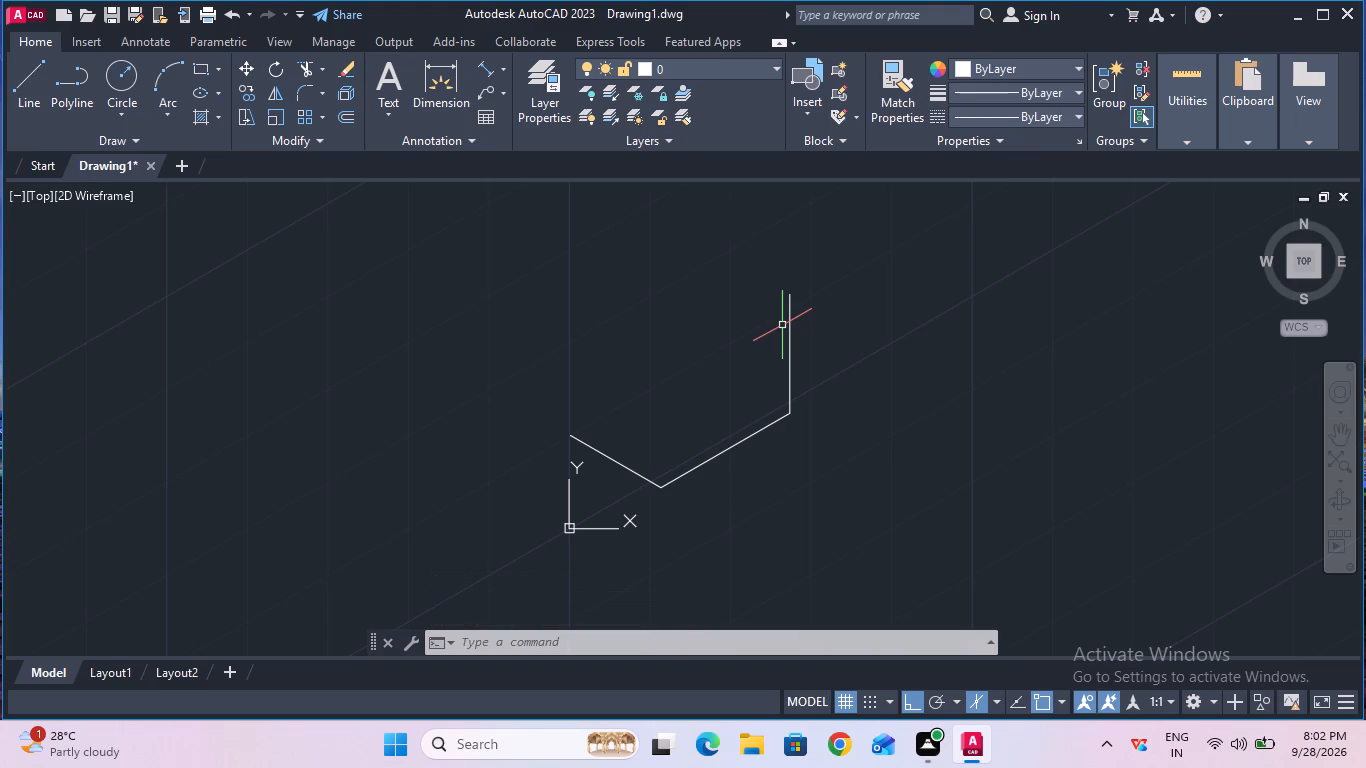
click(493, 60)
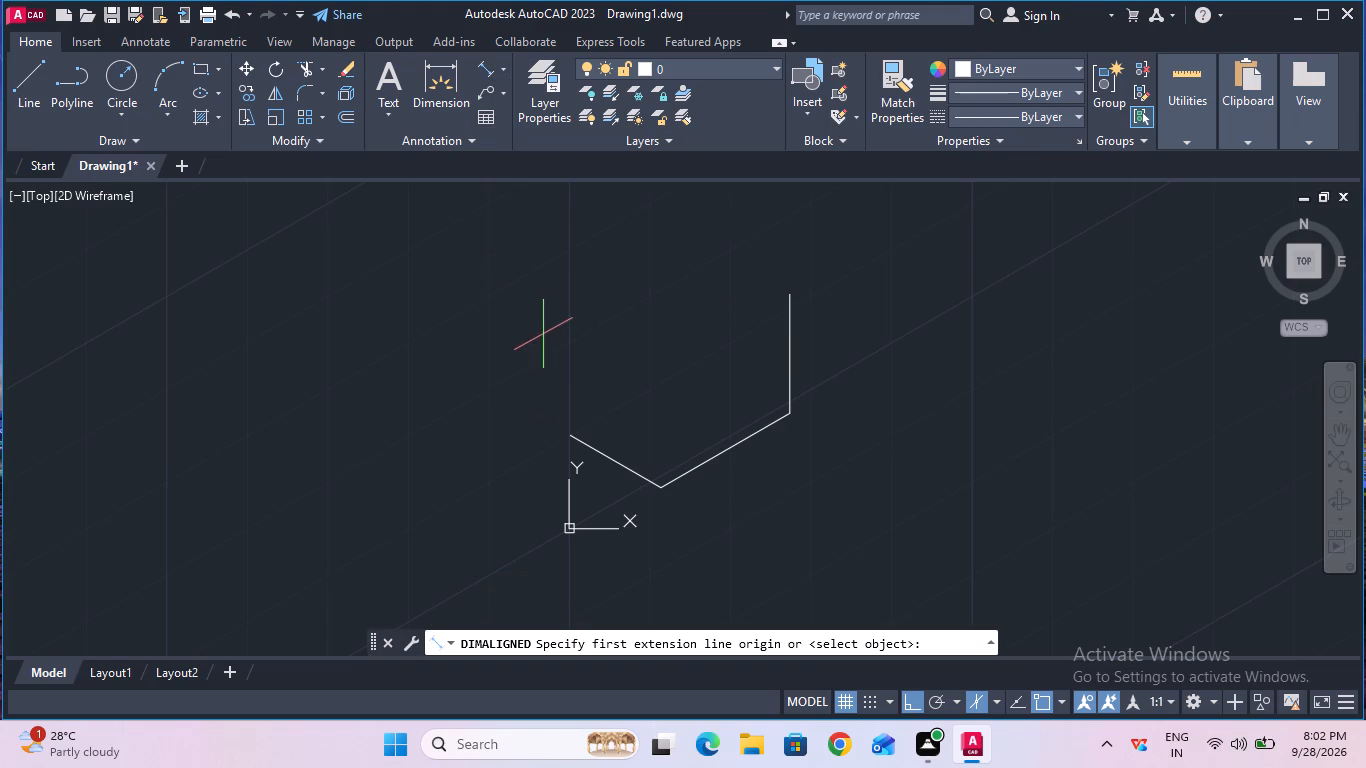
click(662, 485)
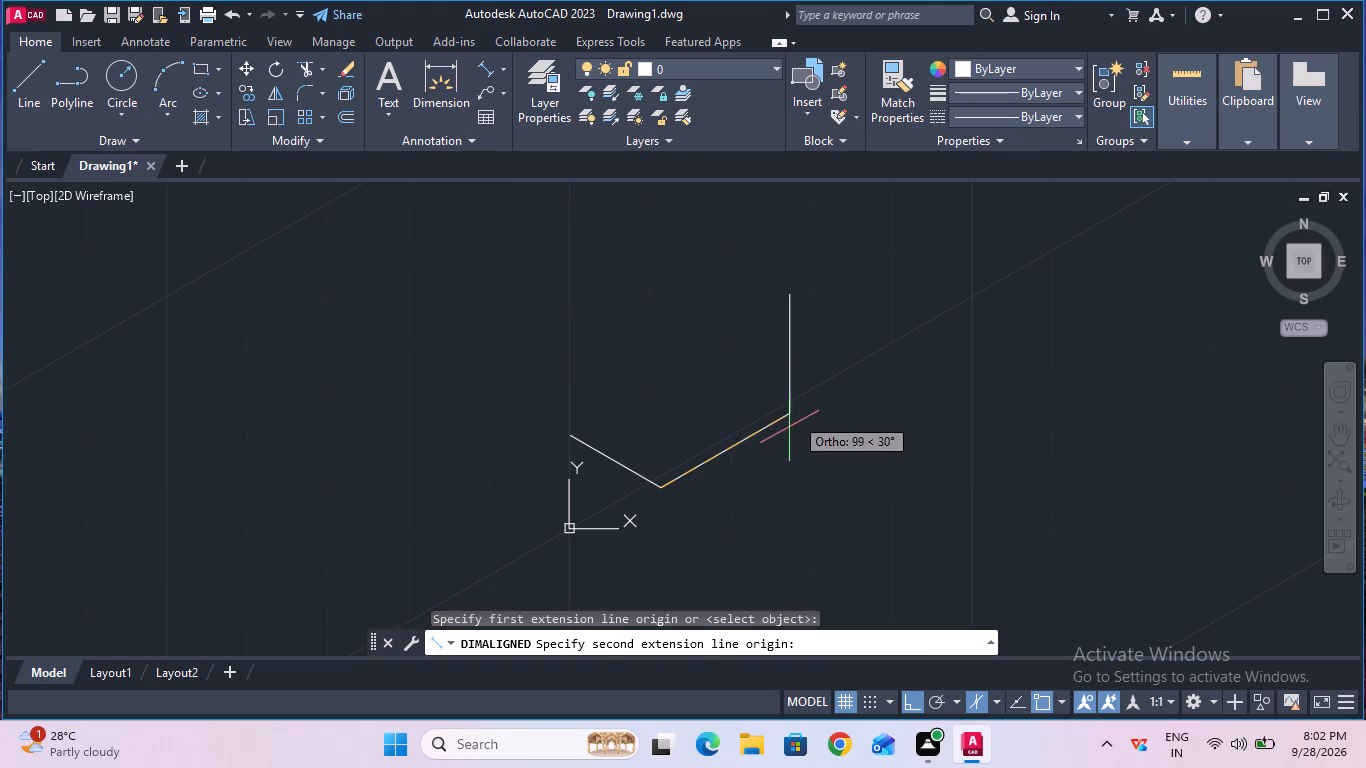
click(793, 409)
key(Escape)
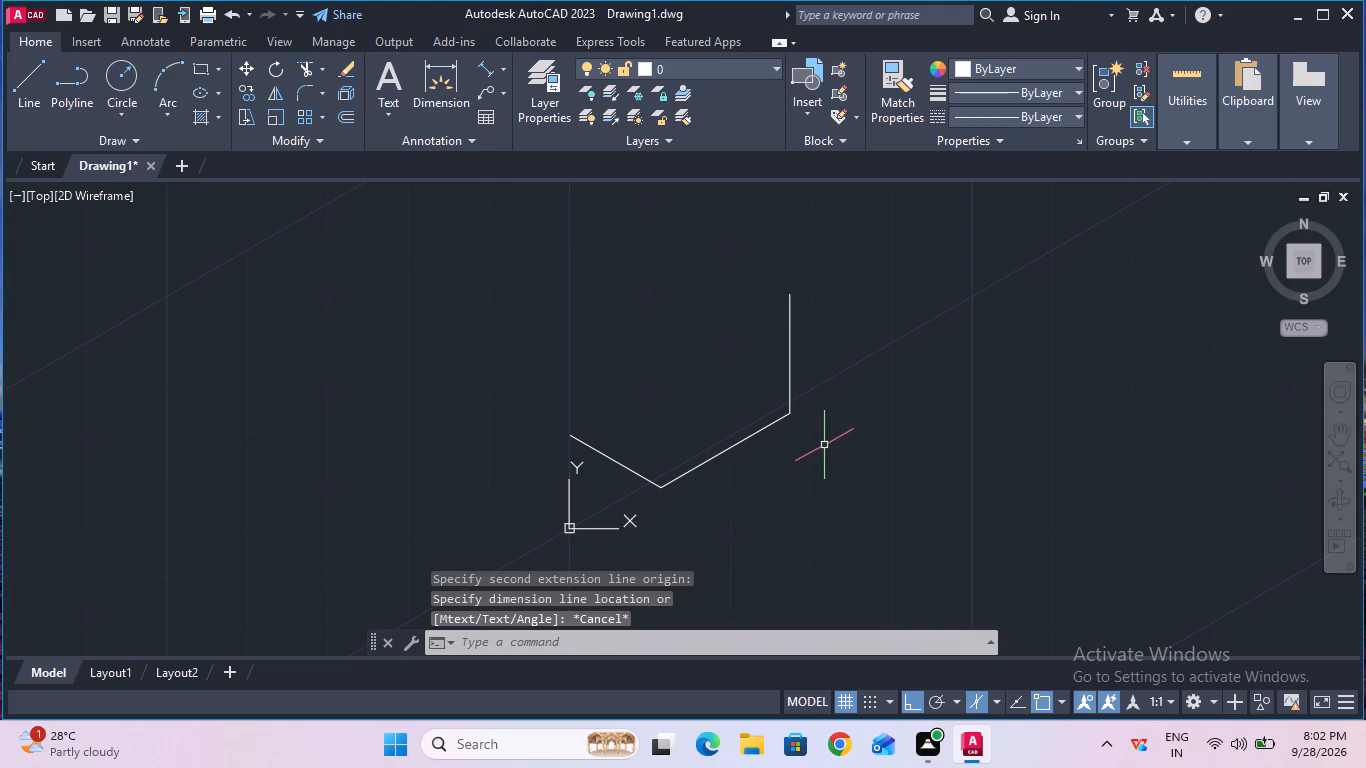
On the Left isoplane, draw an 80 mm line at 150° from the upper end of the vertical line.
click(15, 104)
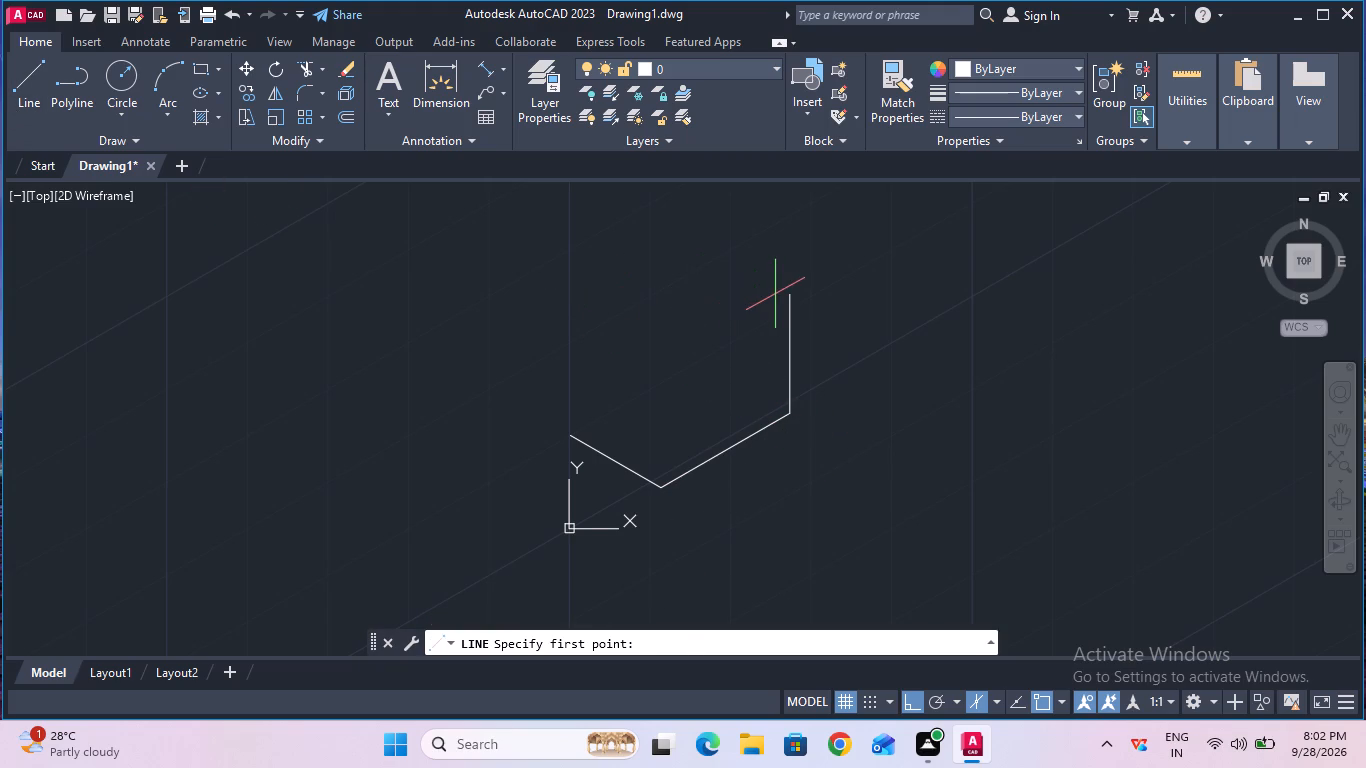
click(787, 294)
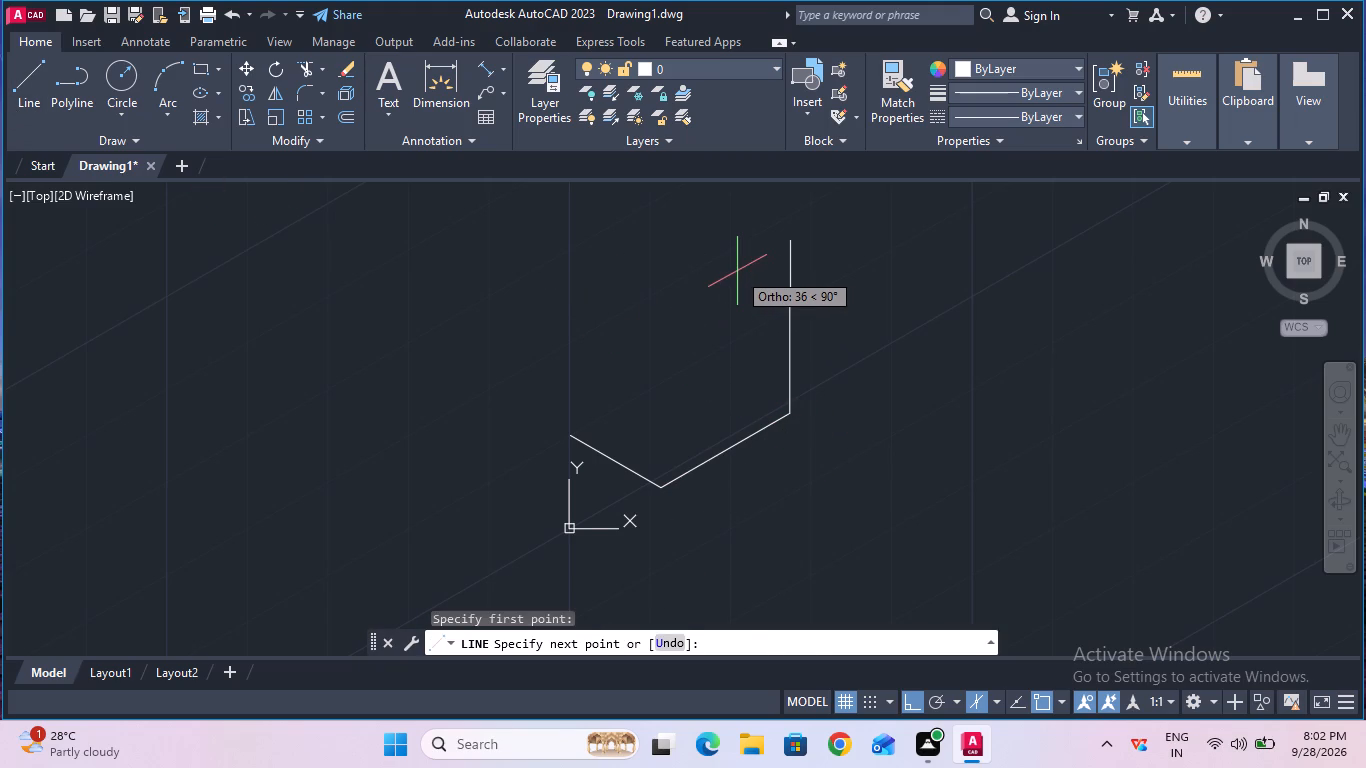
key(F5)
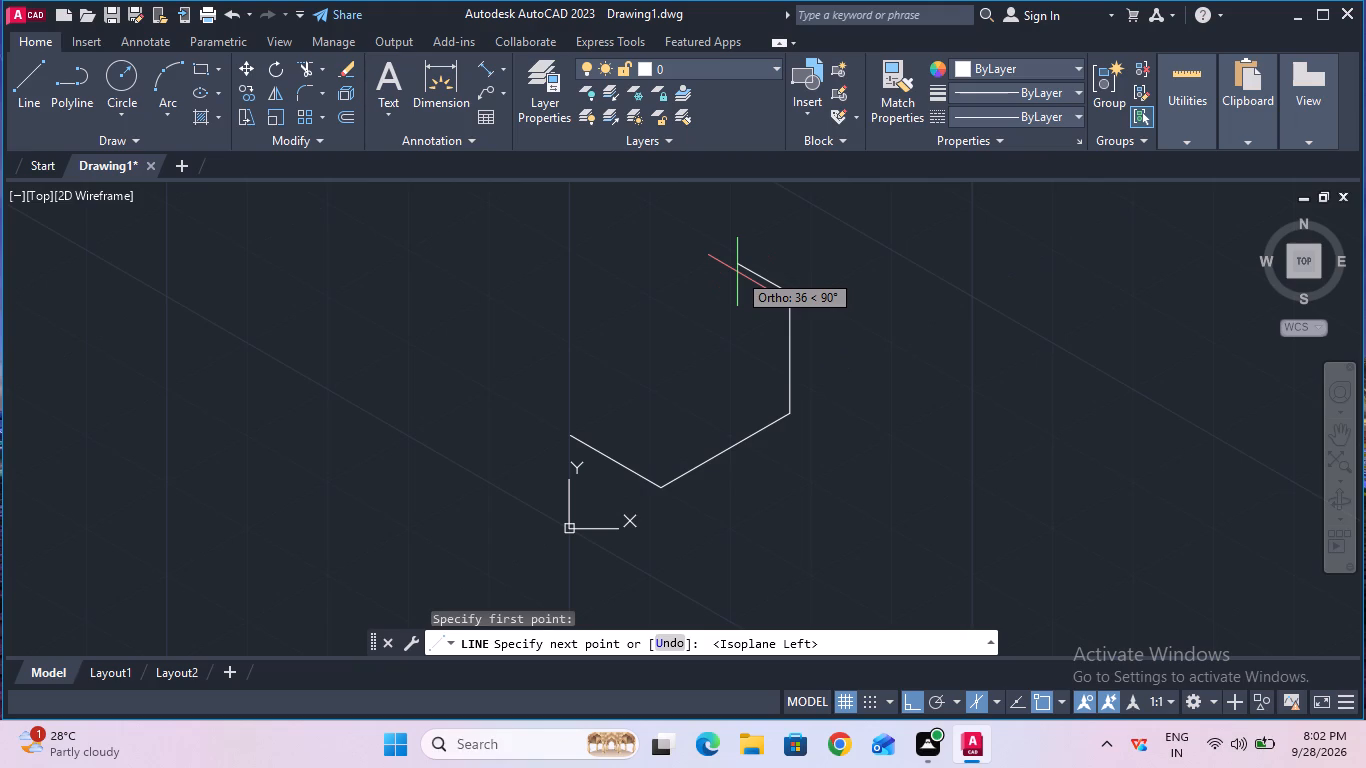
text(80)
key(Return)
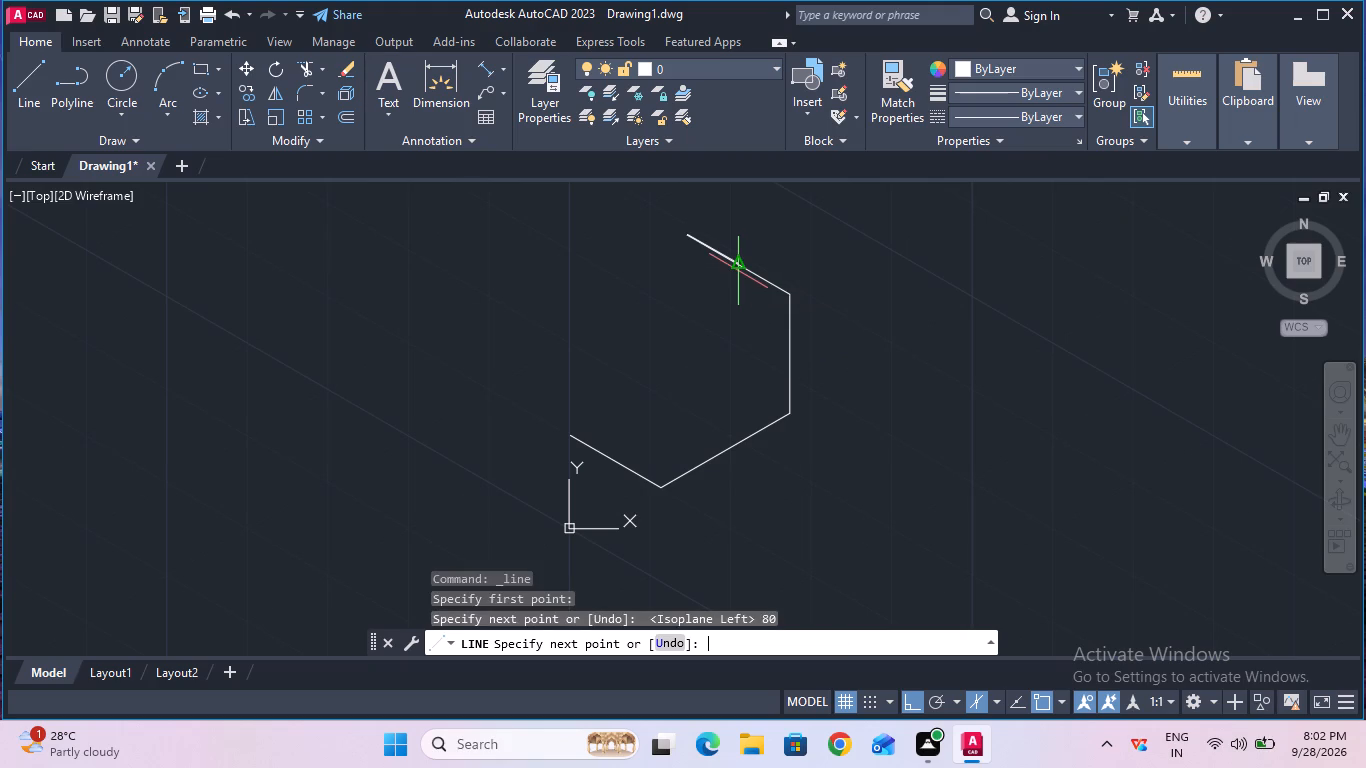
key(Escape)
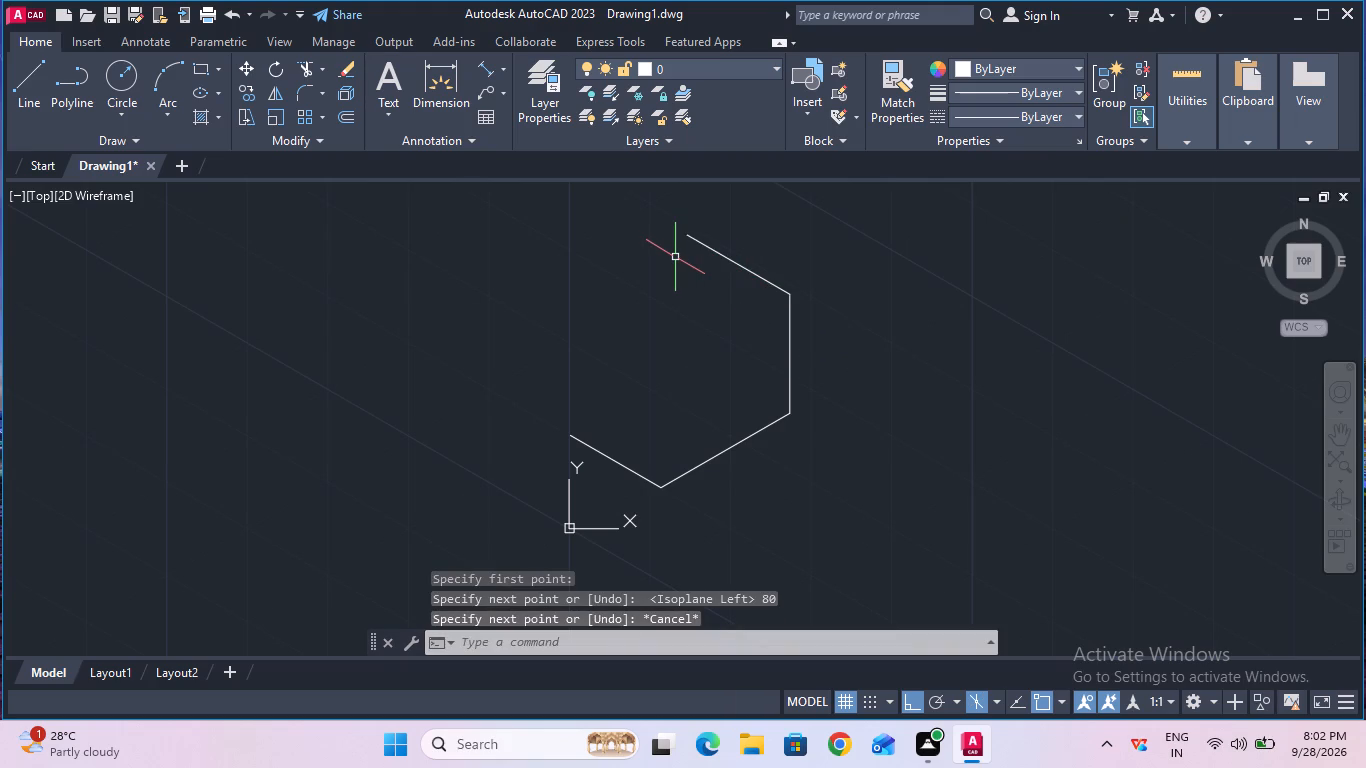
On the Top isoplane, outline the upright's top strip from the vertical line's upper end: 20 mm at 210°, 80 mm at 150°, closing at the existing line's free end.
click(33, 106)
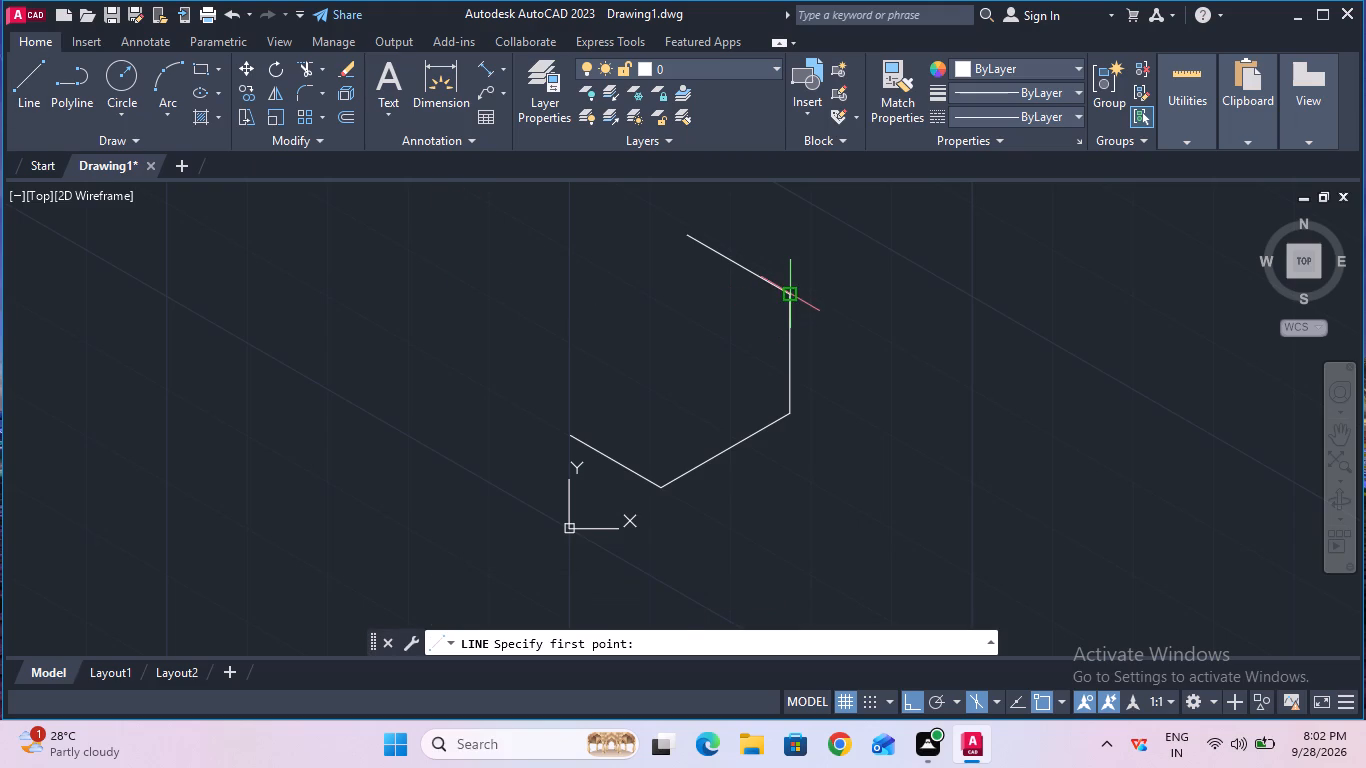
click(794, 300)
key(F5)
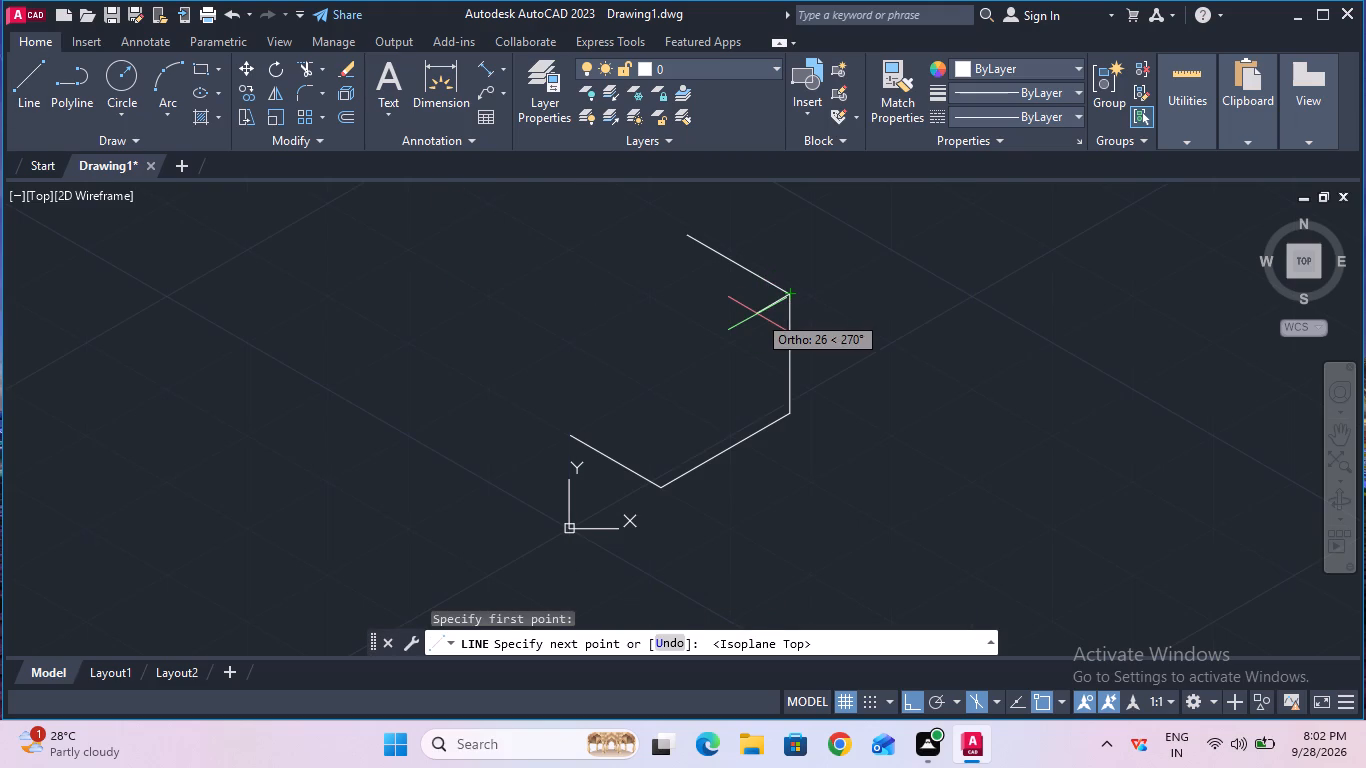
key(2)
key(0)
key(Return)
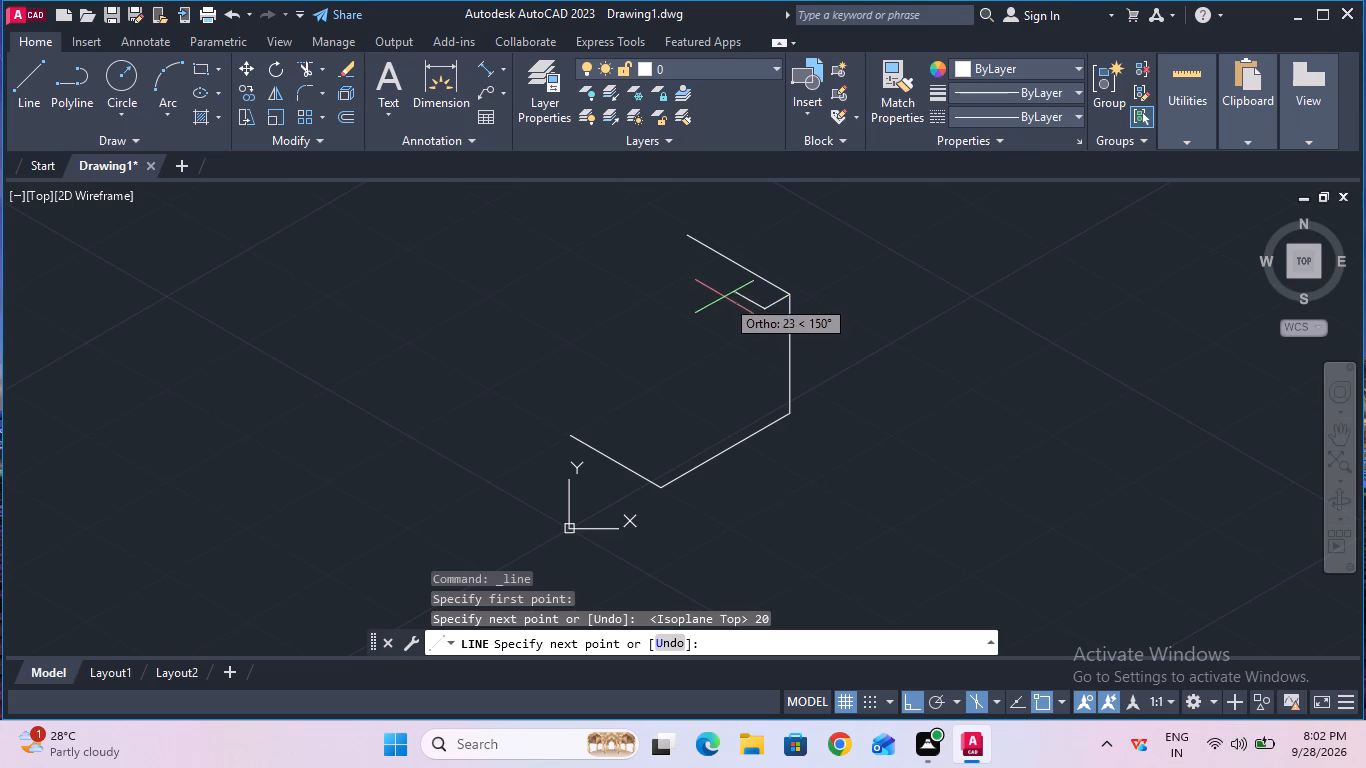
text(80)
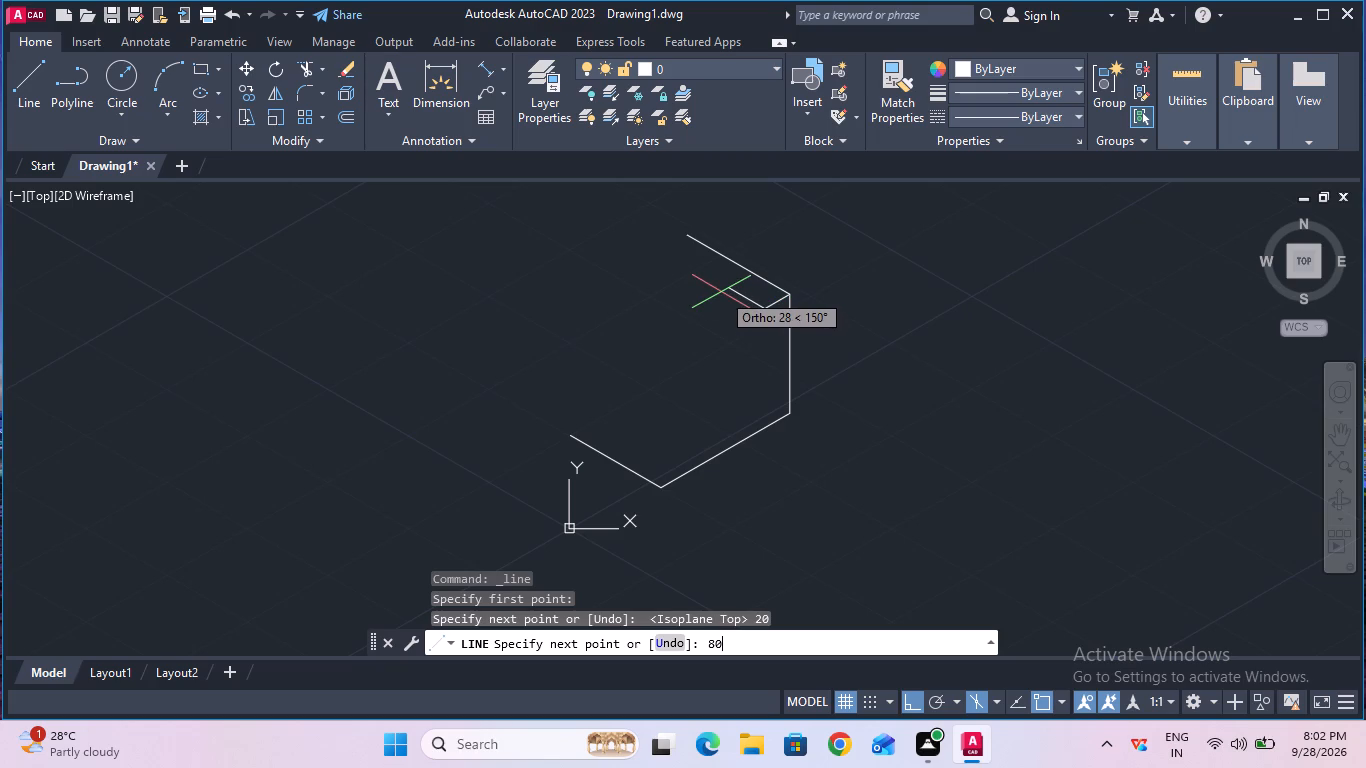
key(Return)
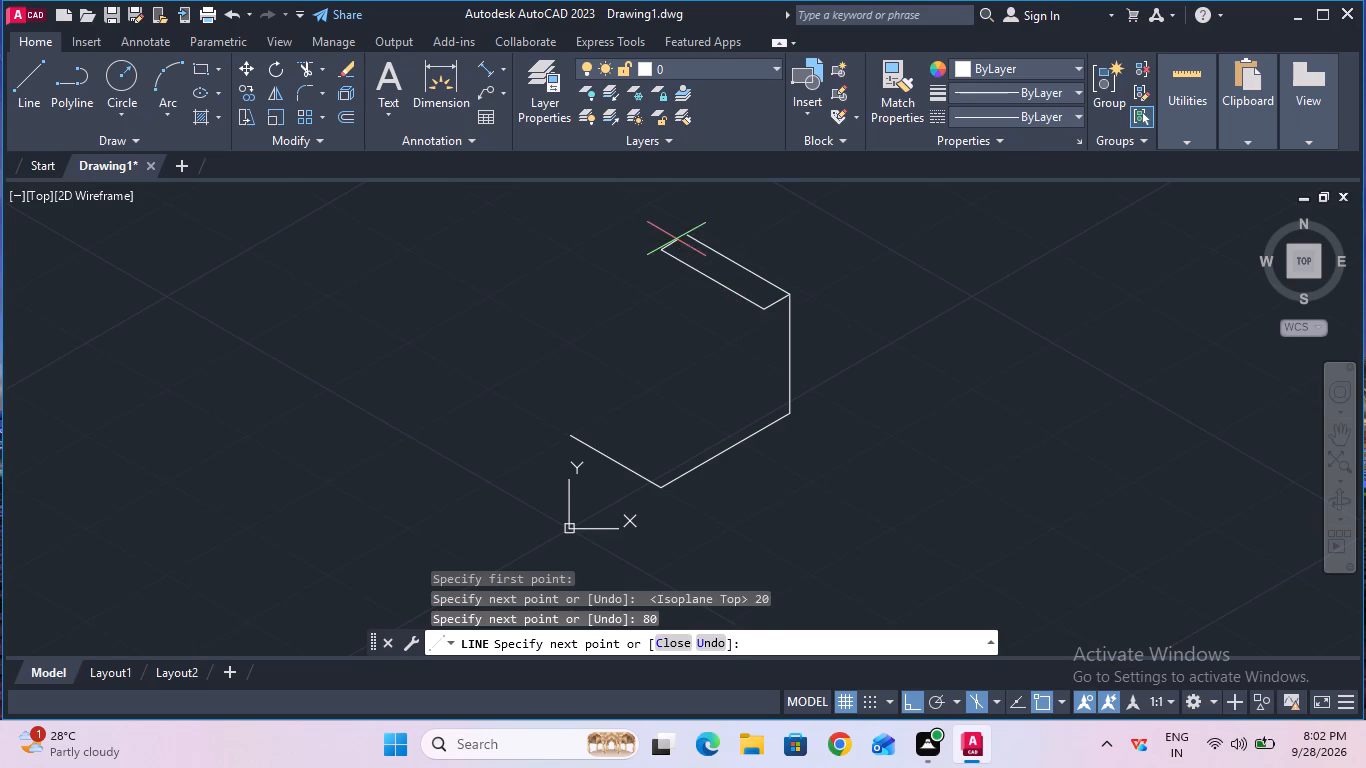
click(689, 231)
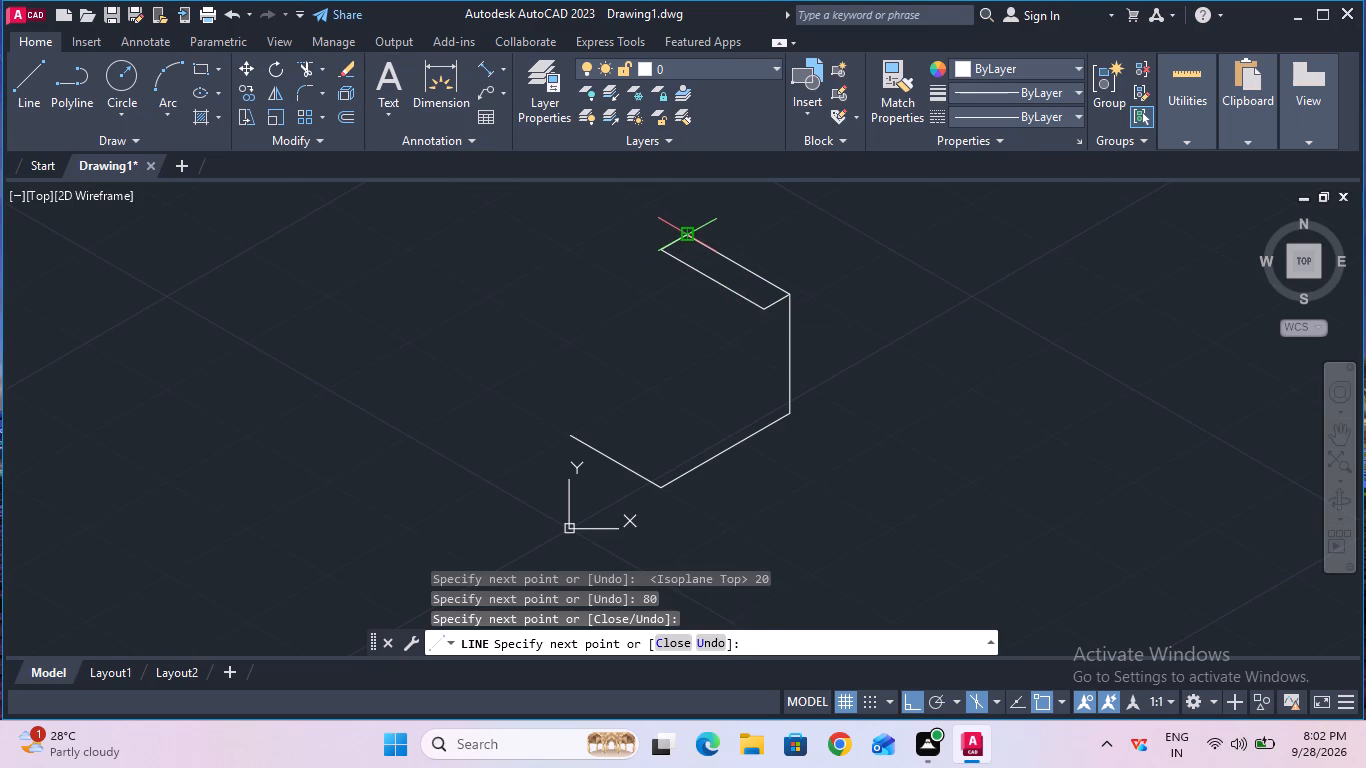
key(Escape)
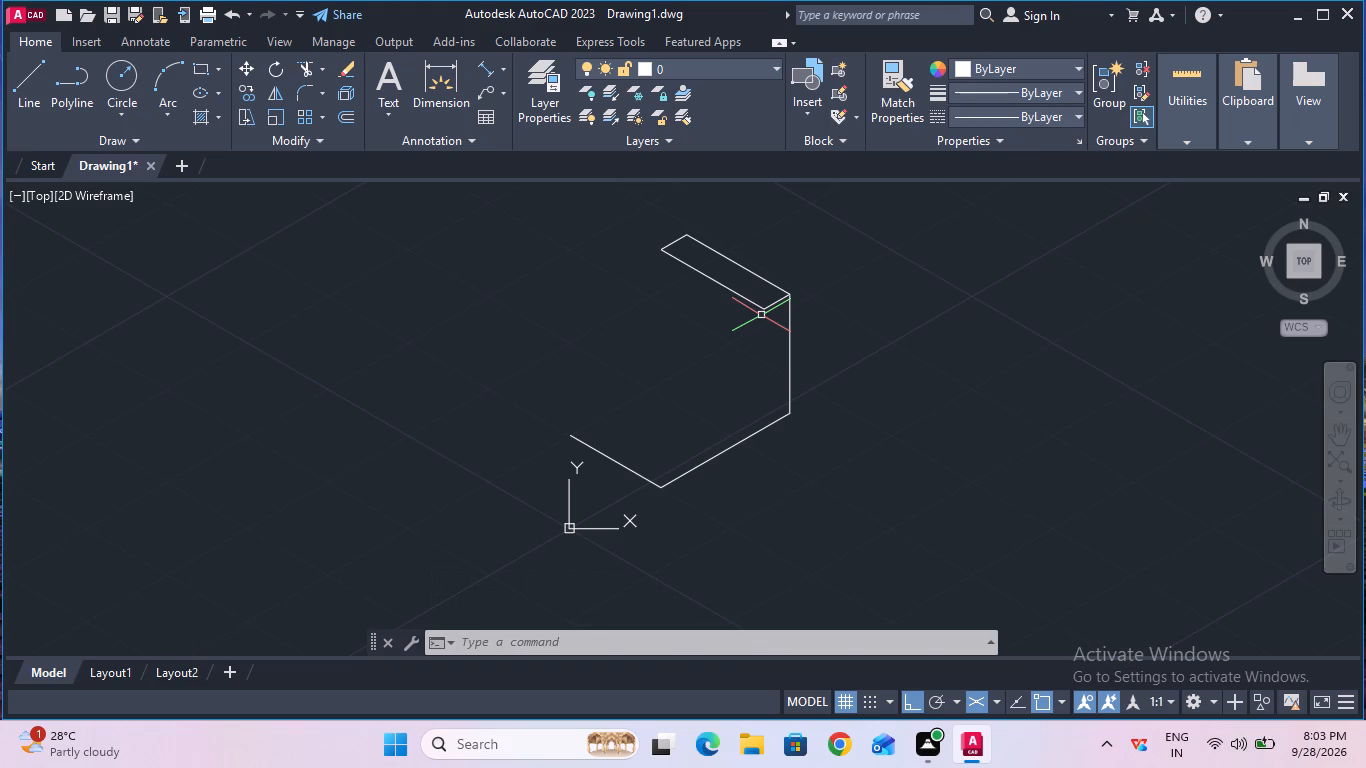
On the Right isoplane, draw from the base corner 30 mm up, 80 mm at 30°, and vertically up to the top strip's near corner.
click(33, 92)
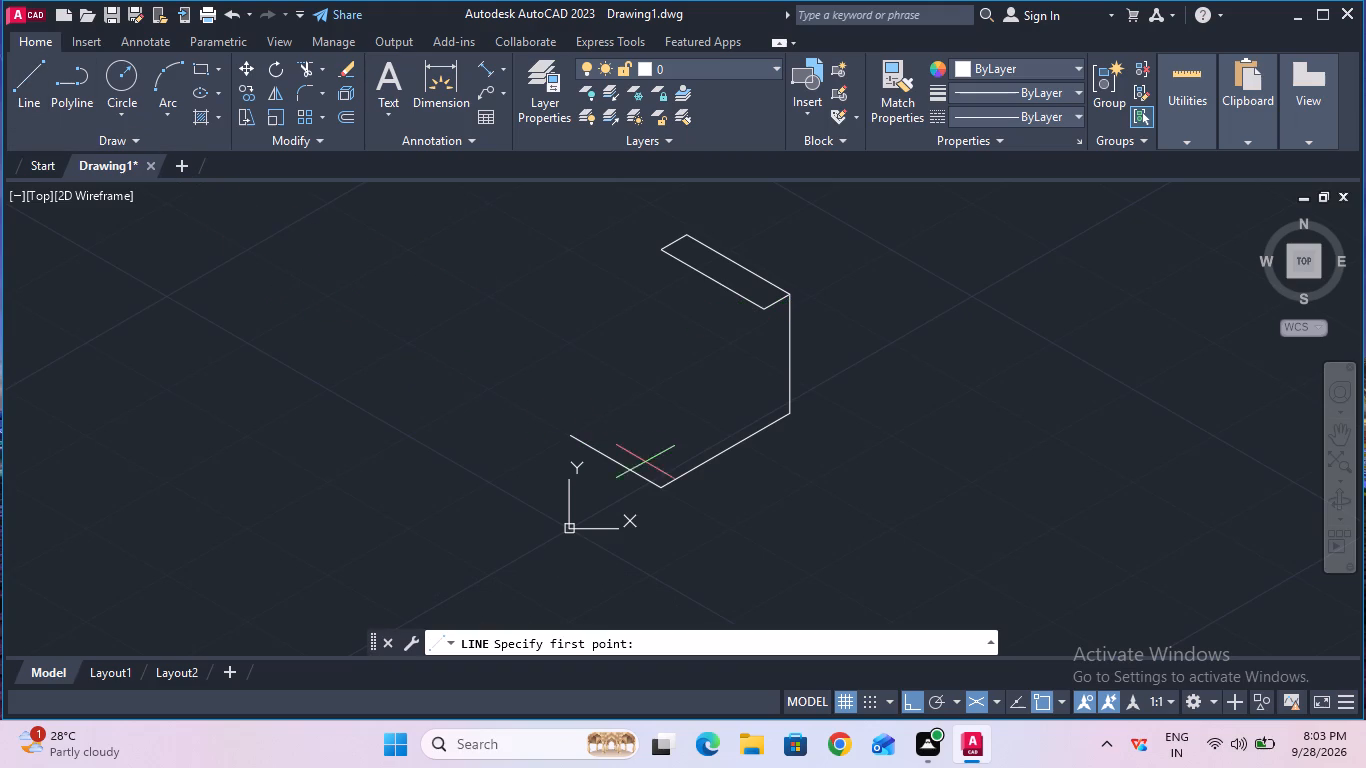
click(659, 488)
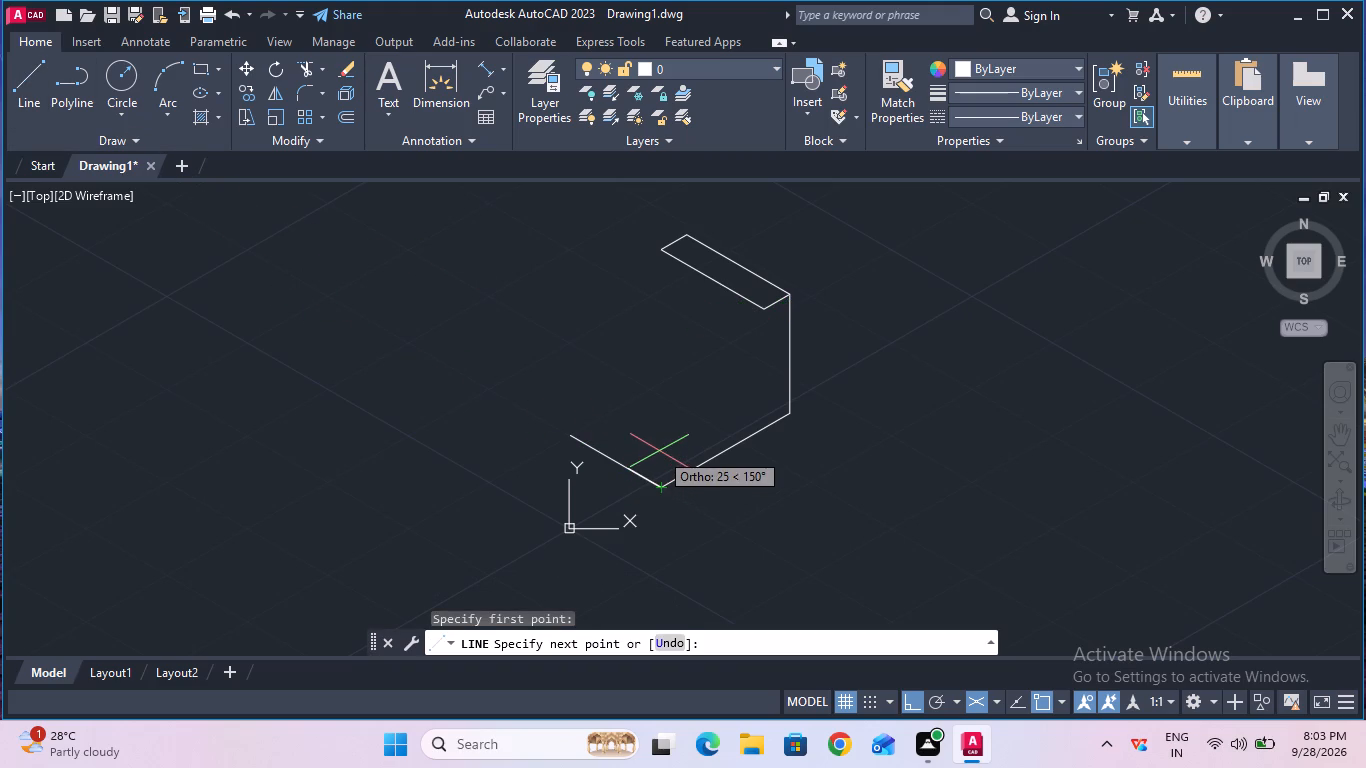
key(F5)
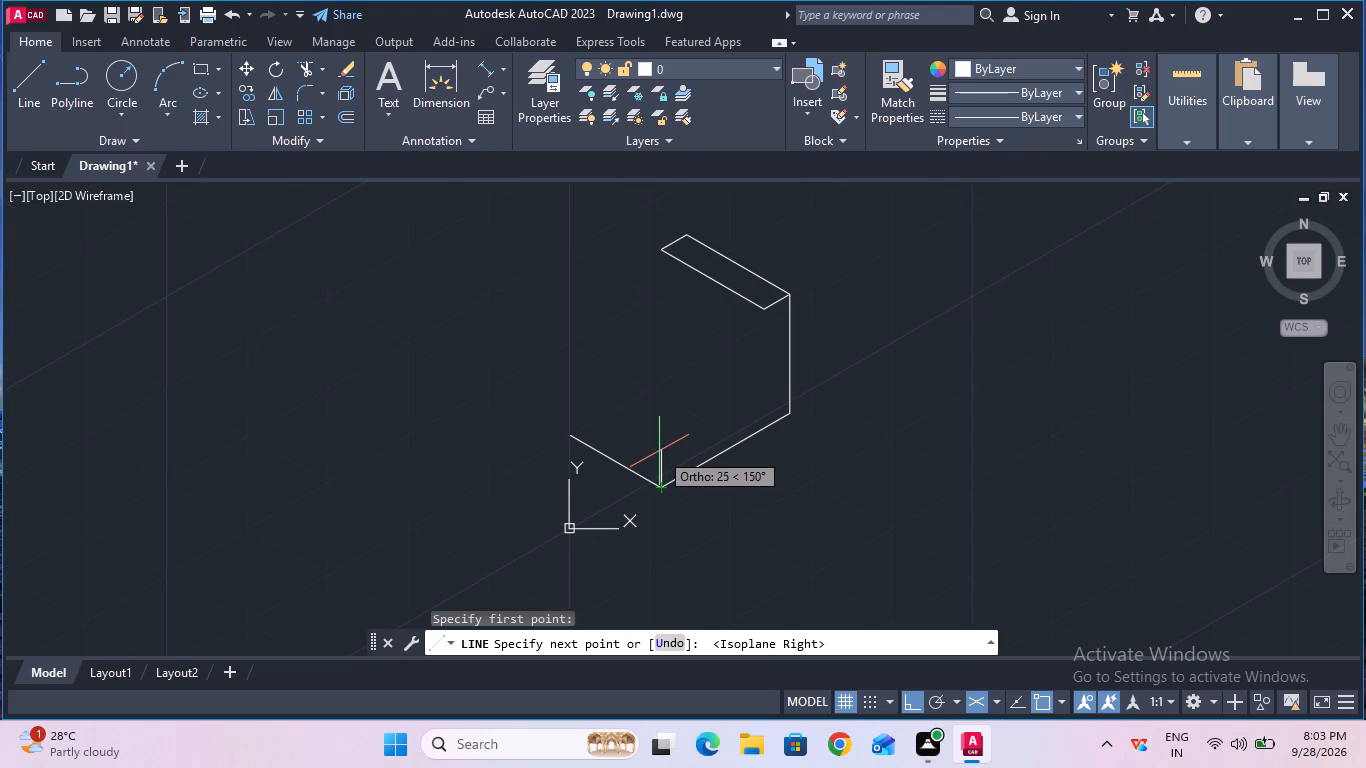
text(30)
key(Return)
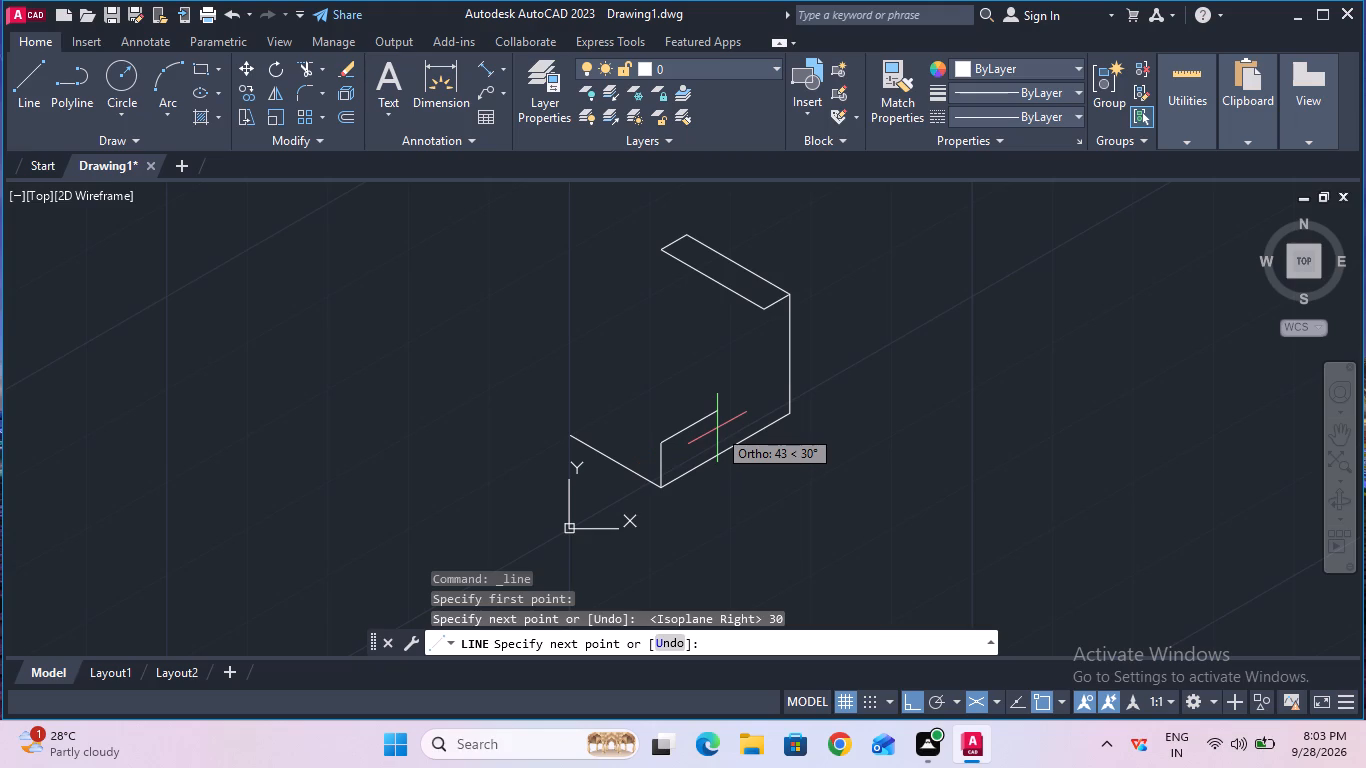
text(80)
key(Return)
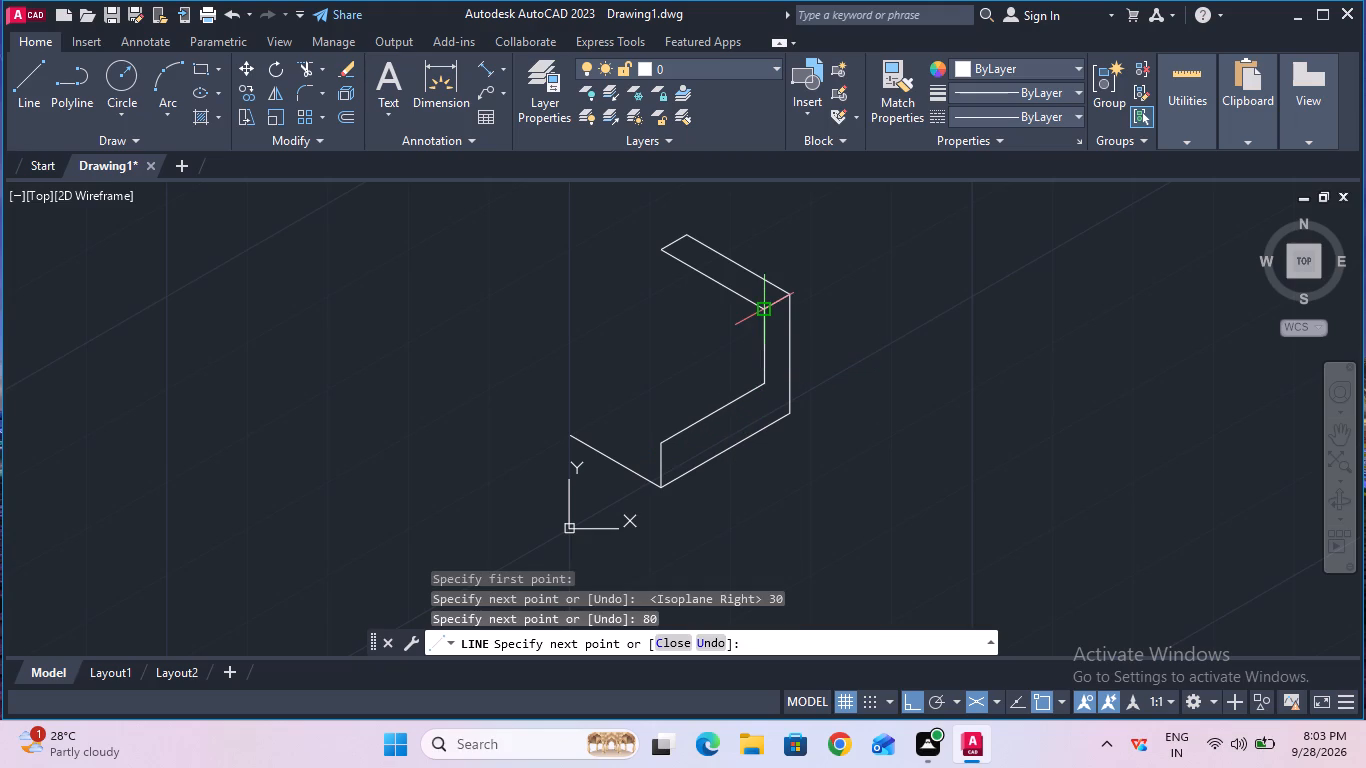
click(765, 307)
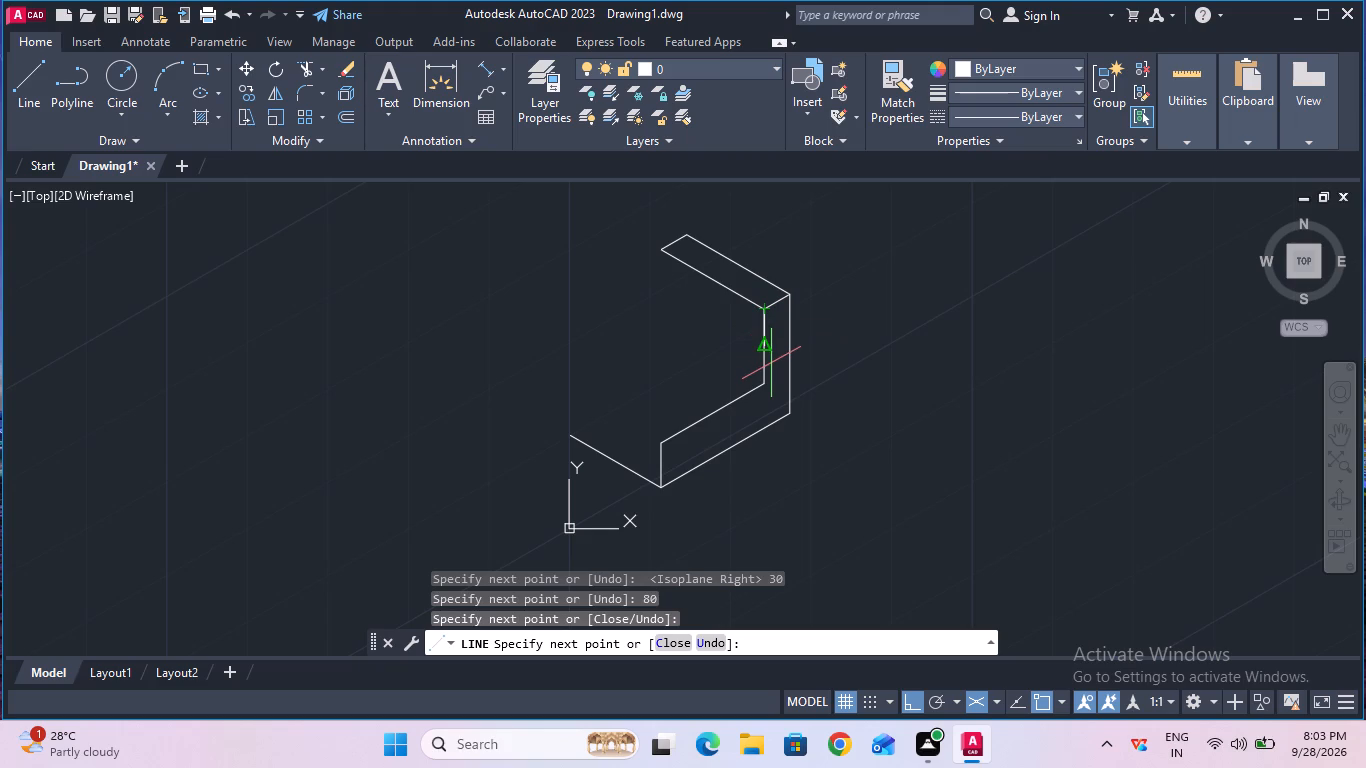
key(Escape)
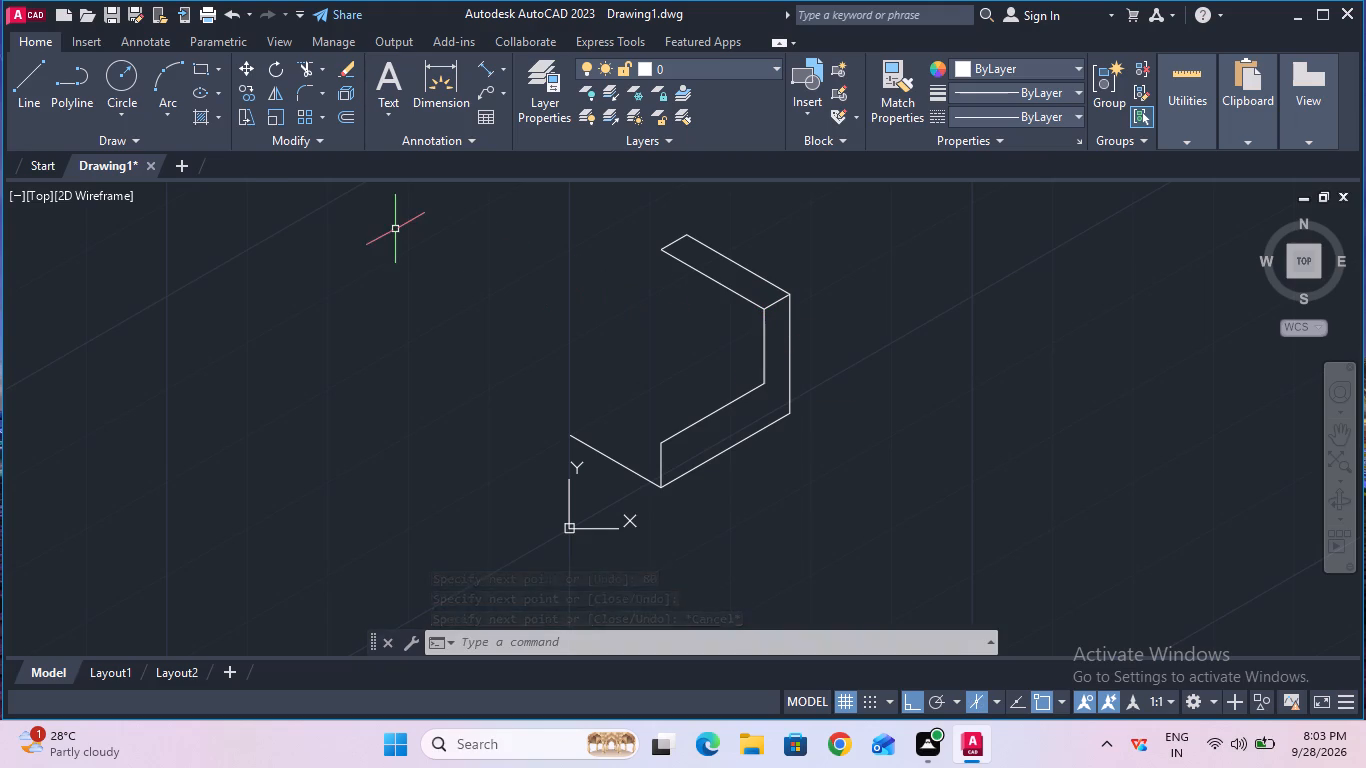
Draw a 50 mm line downward from the far end of the top strip's front edge, and continue the outline on the Left isoplane.
click(45, 92)
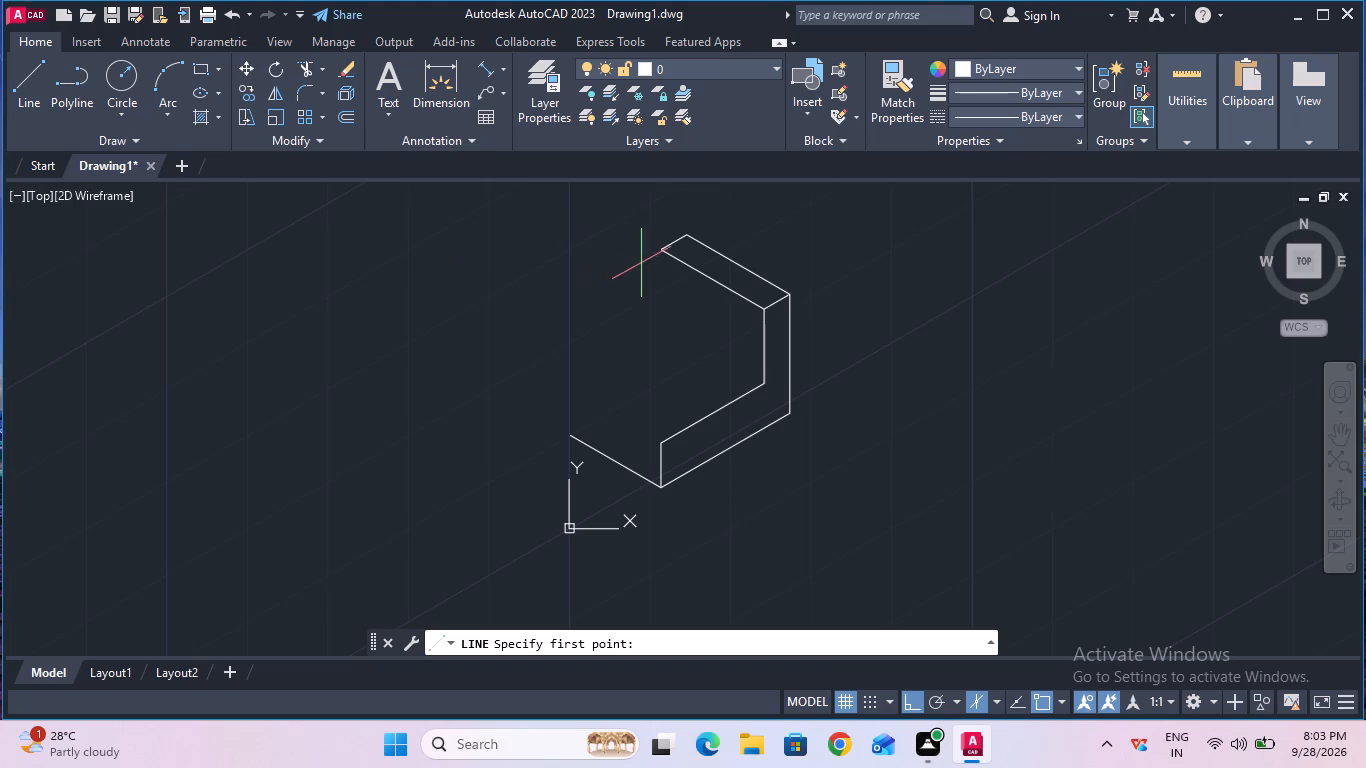
click(666, 253)
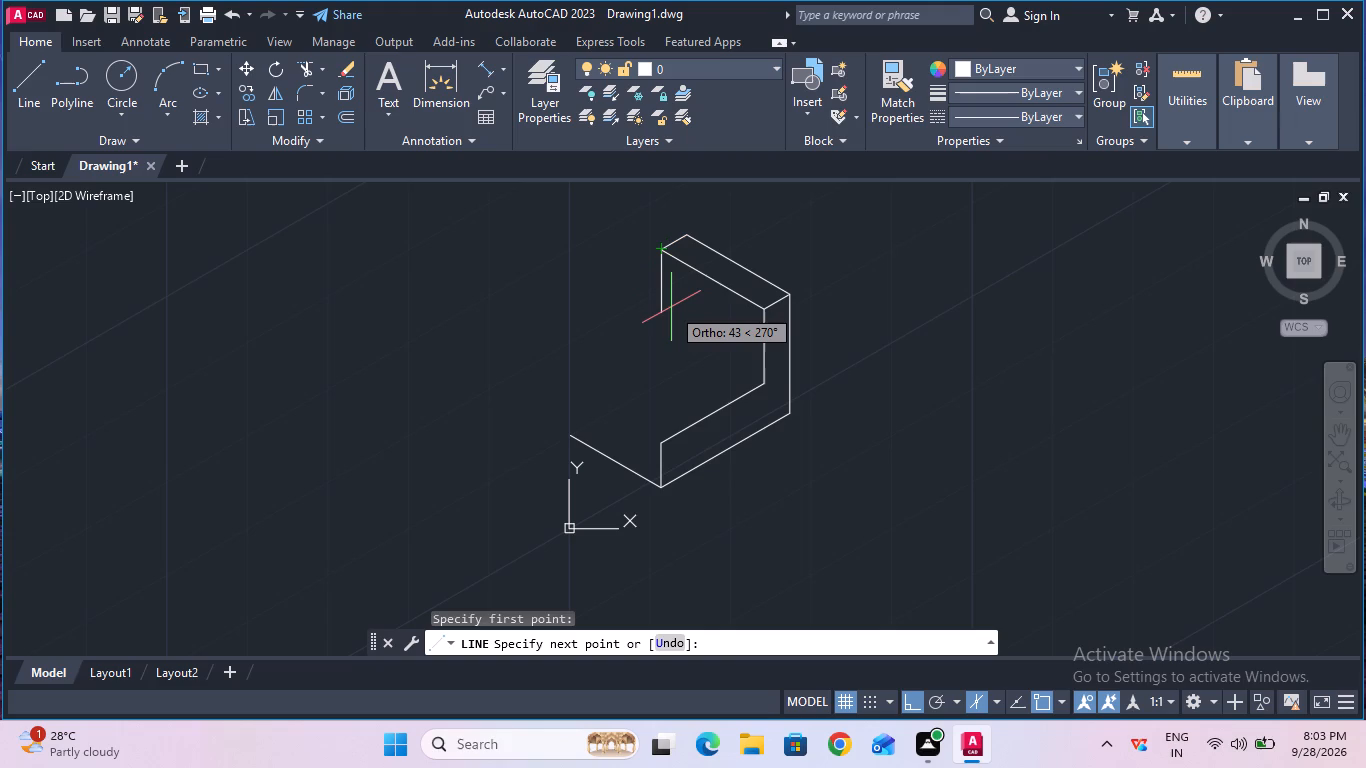
text(50)
key(Return)
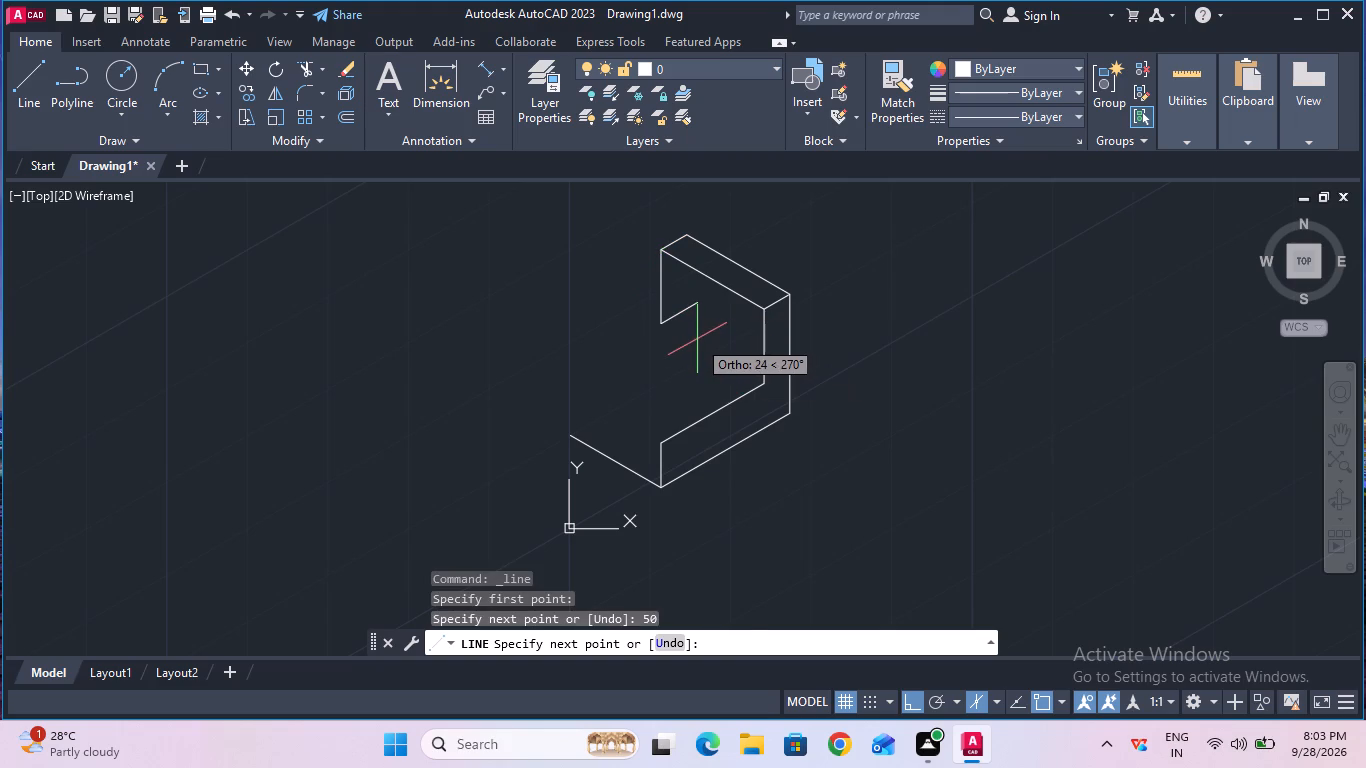
key(F5)
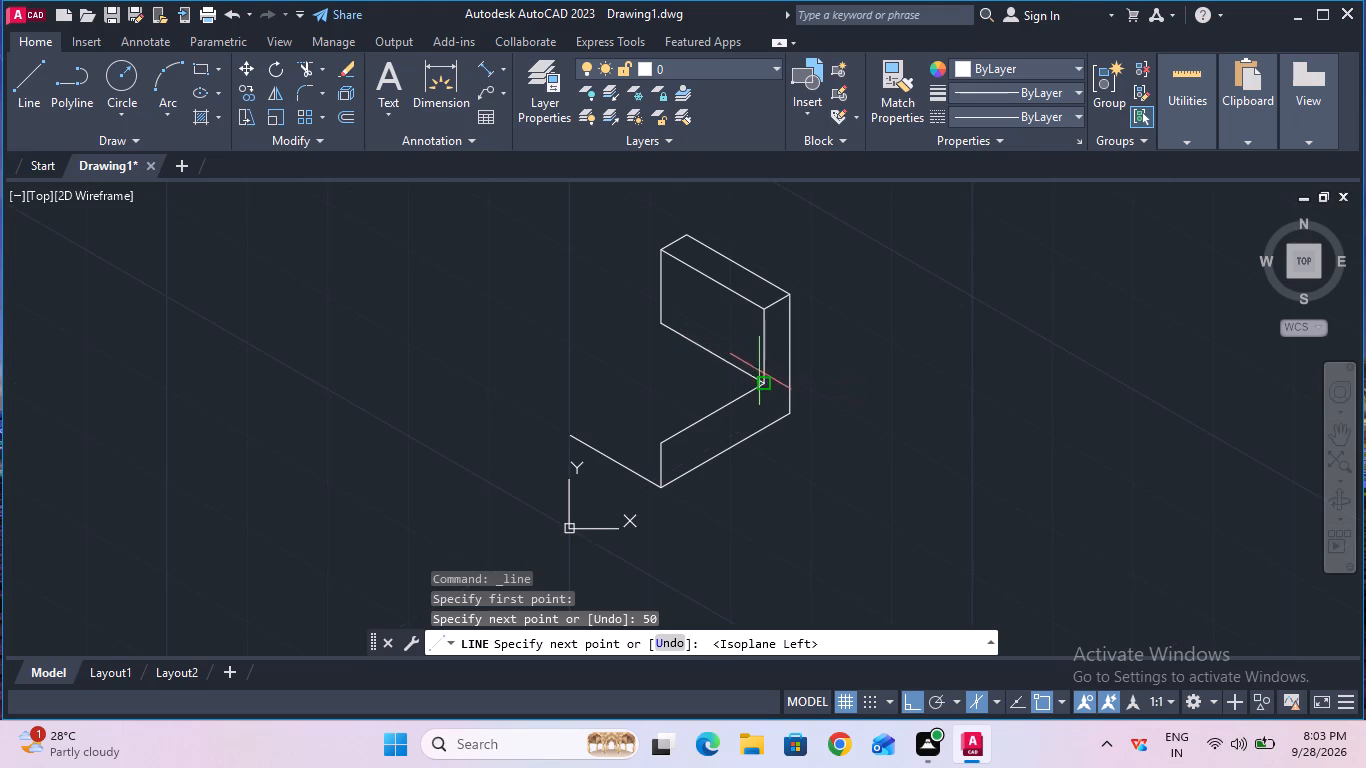
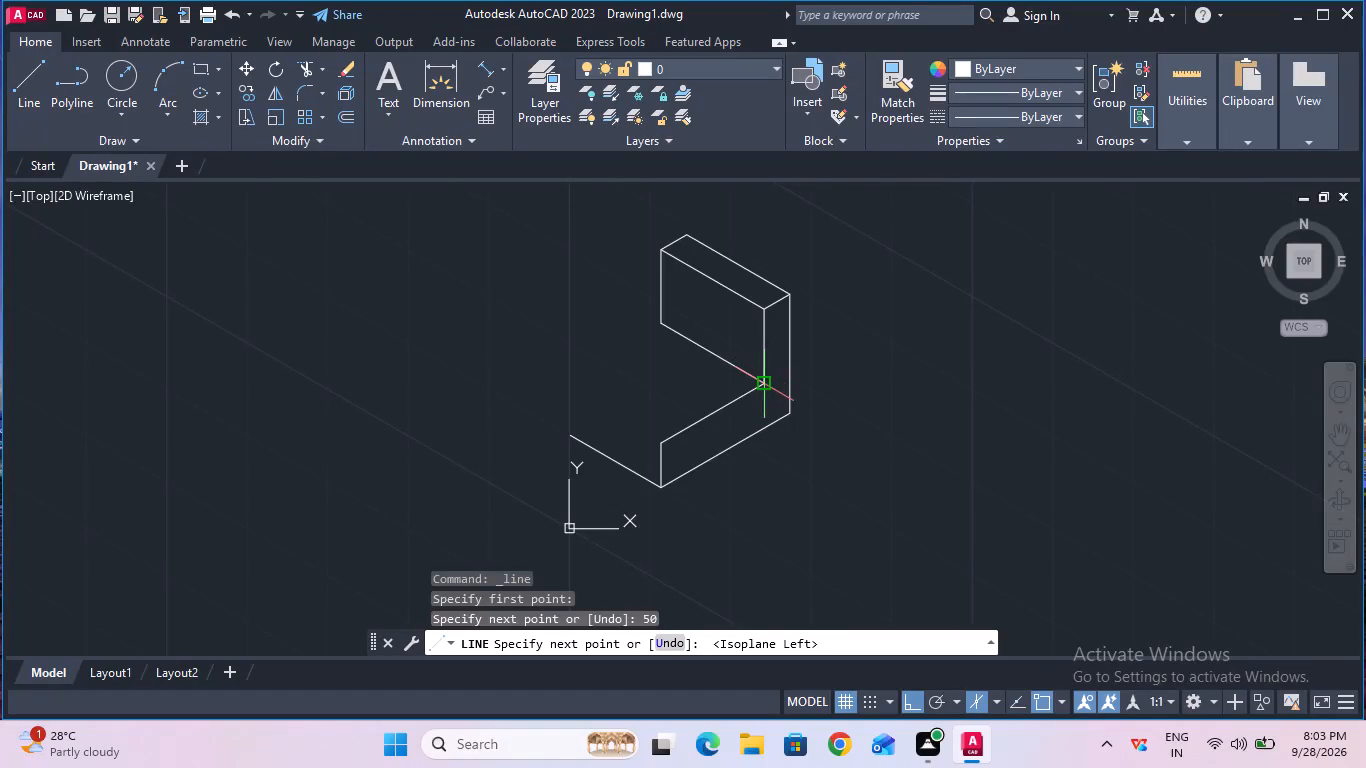
Close the upright's front face outline at the lower end of its near vertical edge.
click(758, 385)
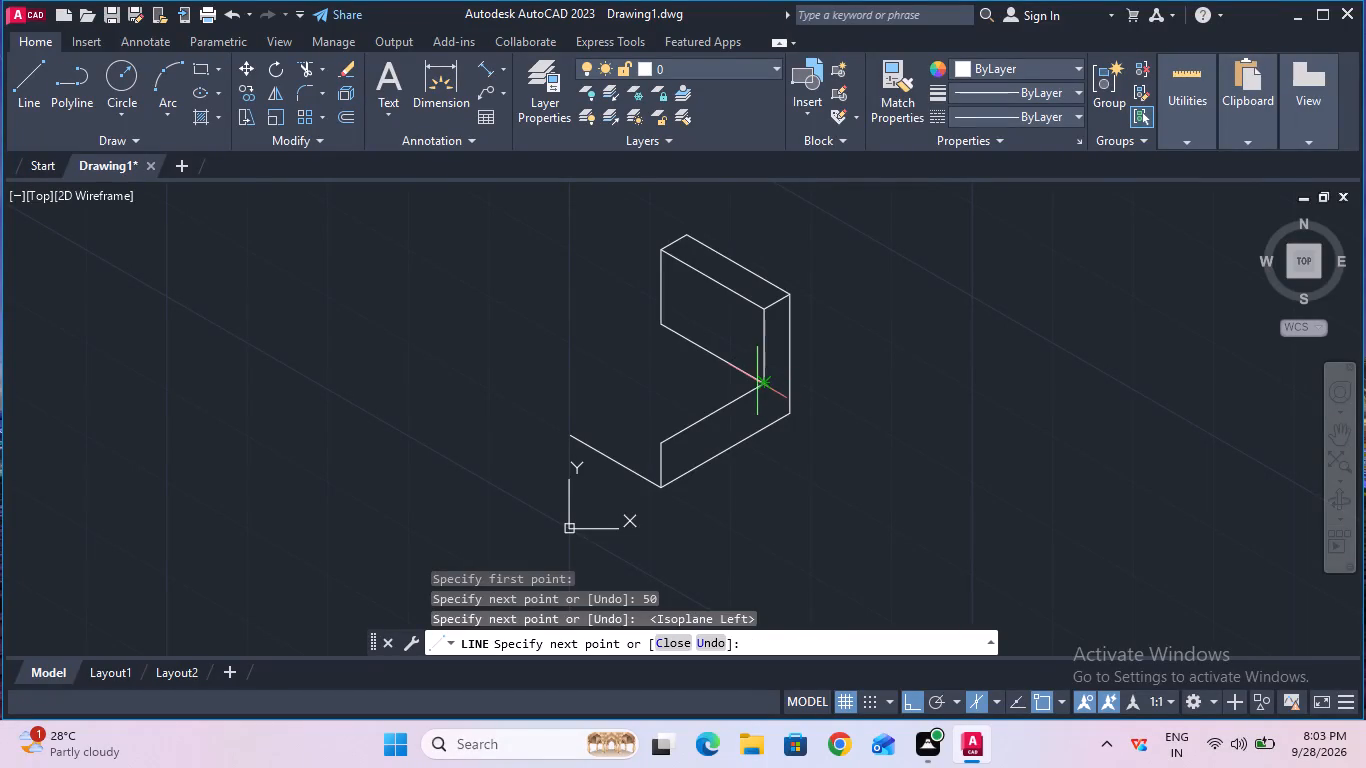
key(Escape)
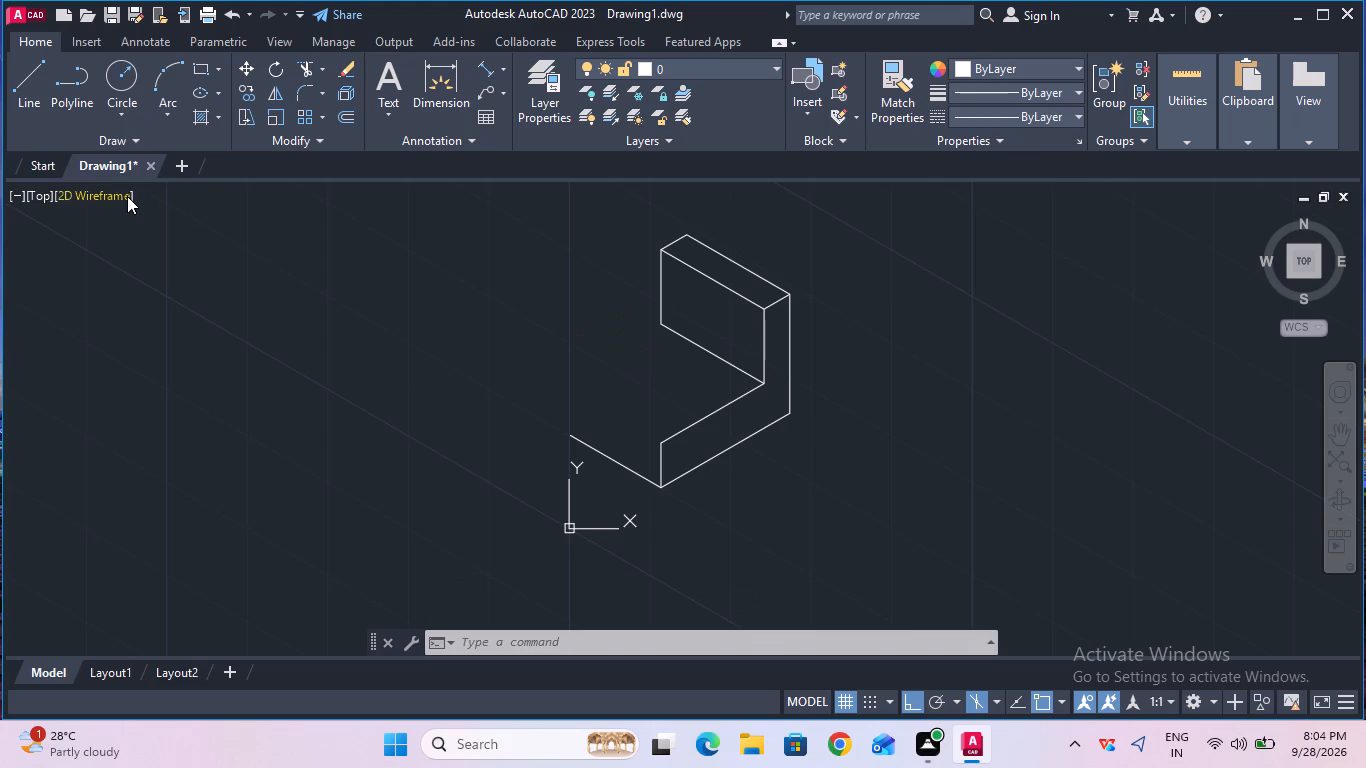
From the top of the base's 30 mm corner edge, draw a 70 mm line at 150° and close down to the bottom edge's free end.
click(28, 106)
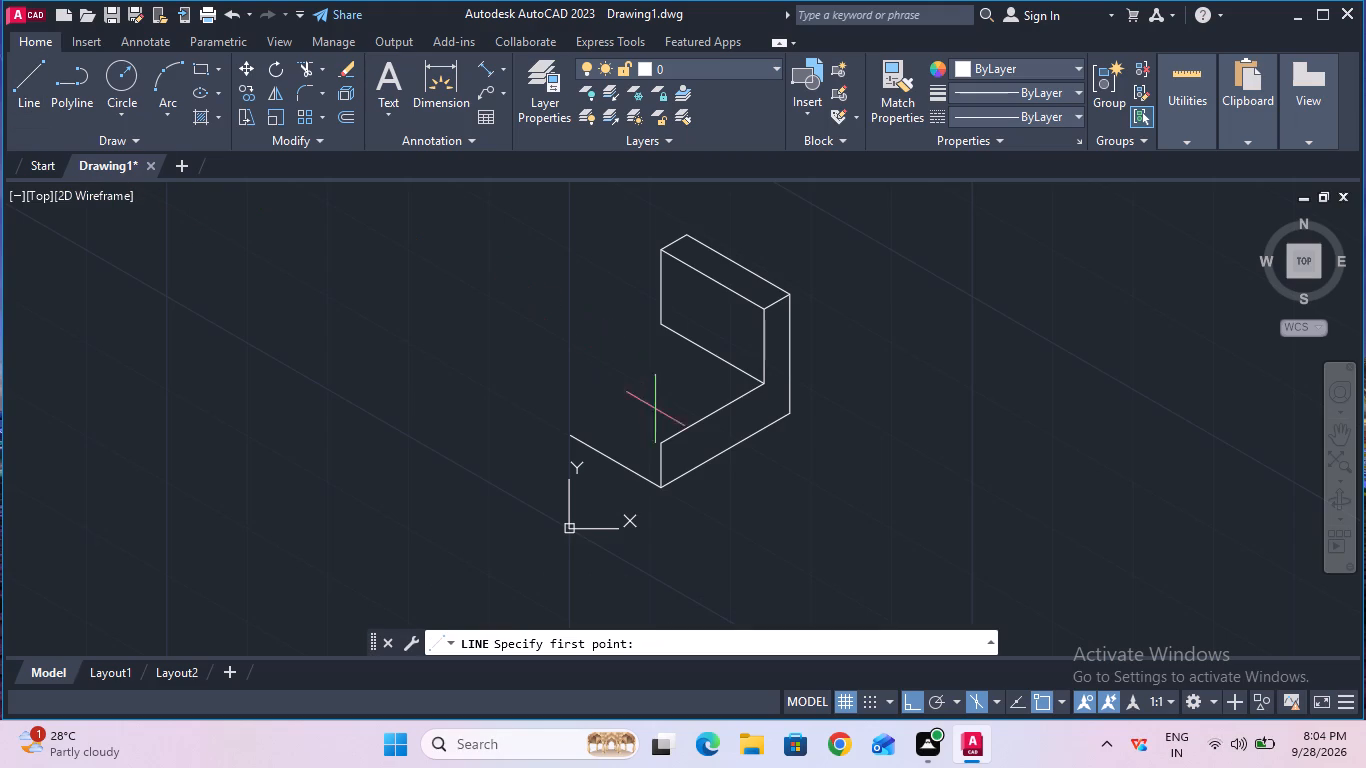
click(658, 437)
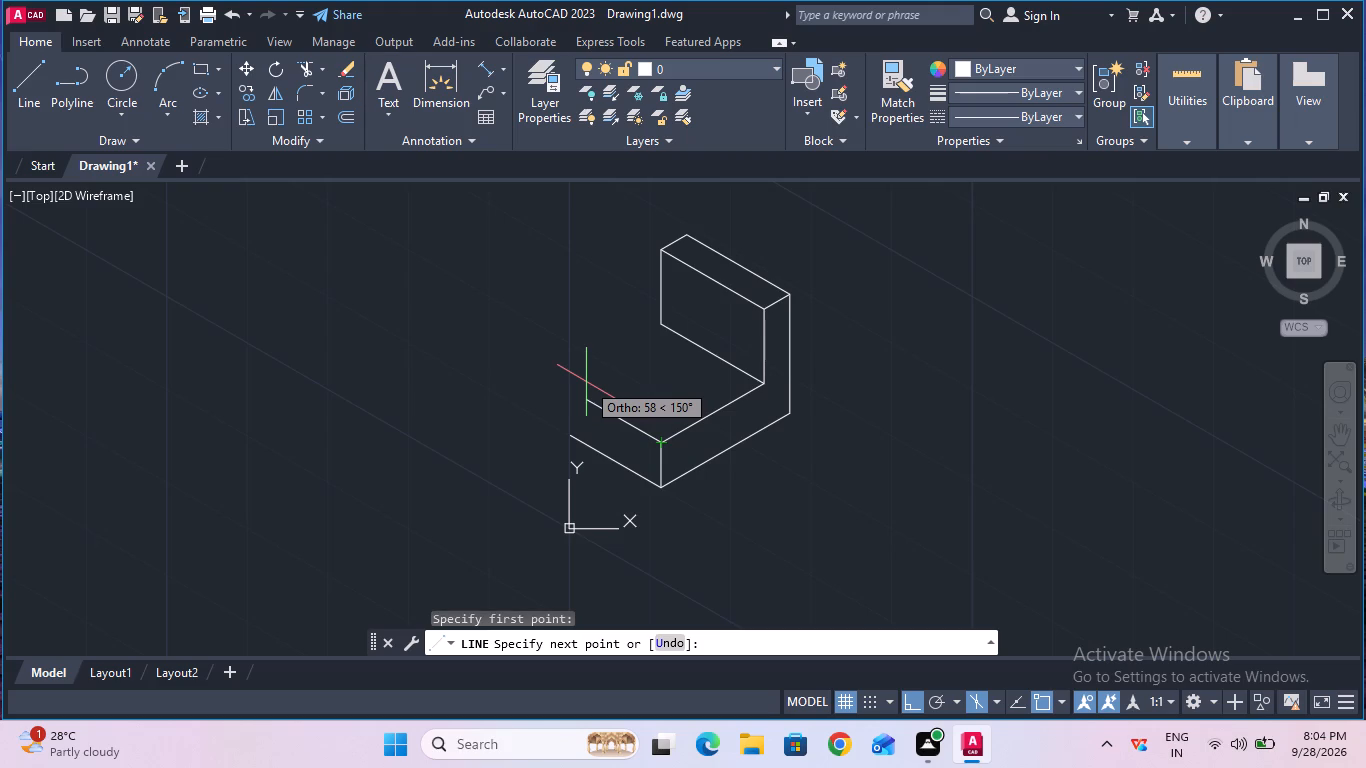
text(70)
key(Return)
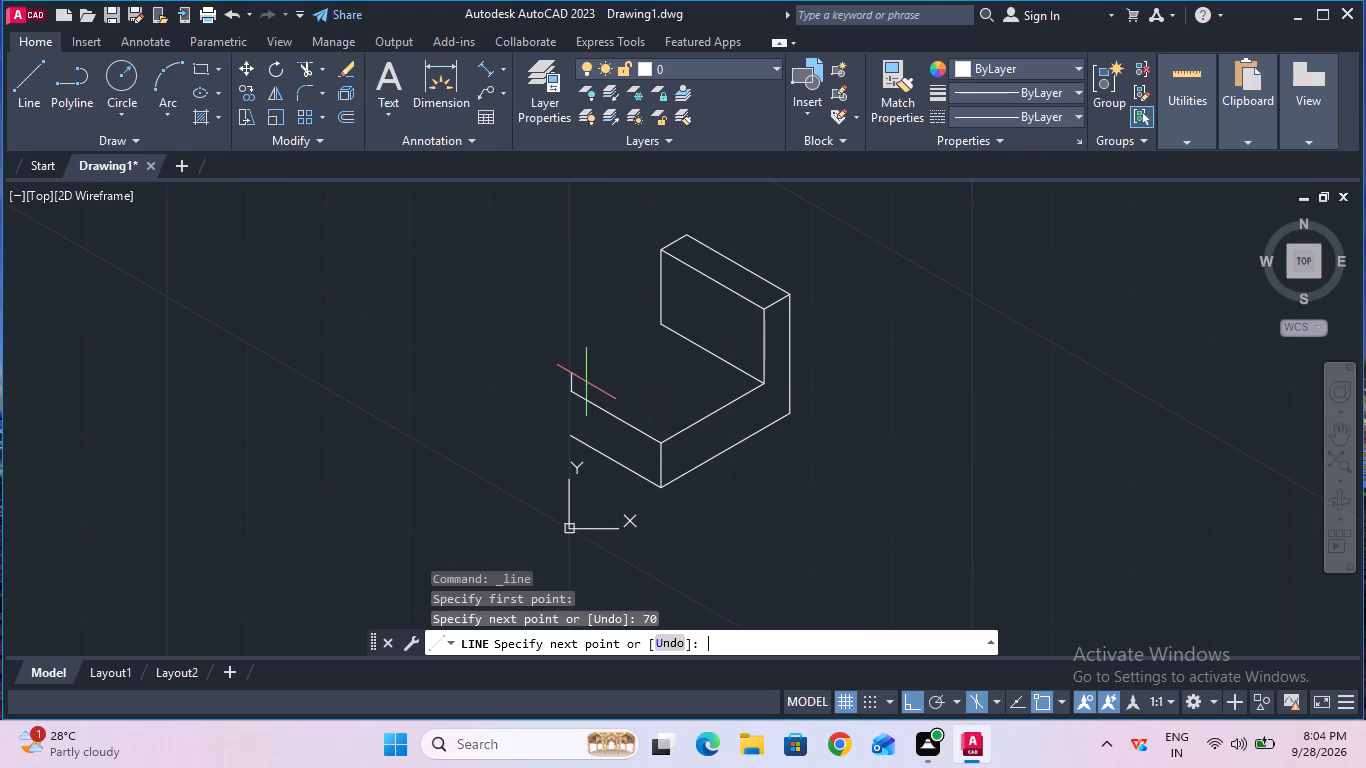
click(576, 441)
key(Escape)
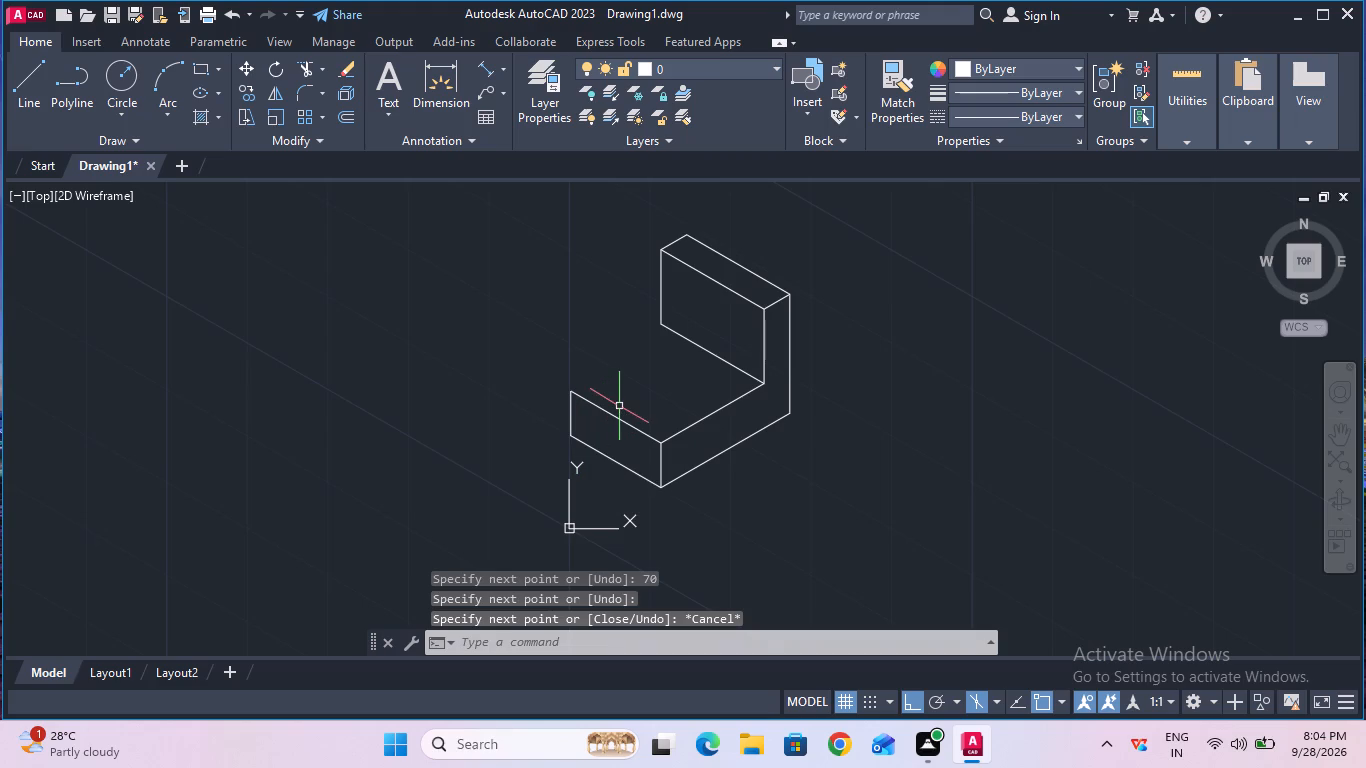
Draw an isocircle of radius 20 mm on the Top isoplane, centred at the midpoint of the base's 70 mm upper edge.
ctrl+scroll(619, 405, up, 2)
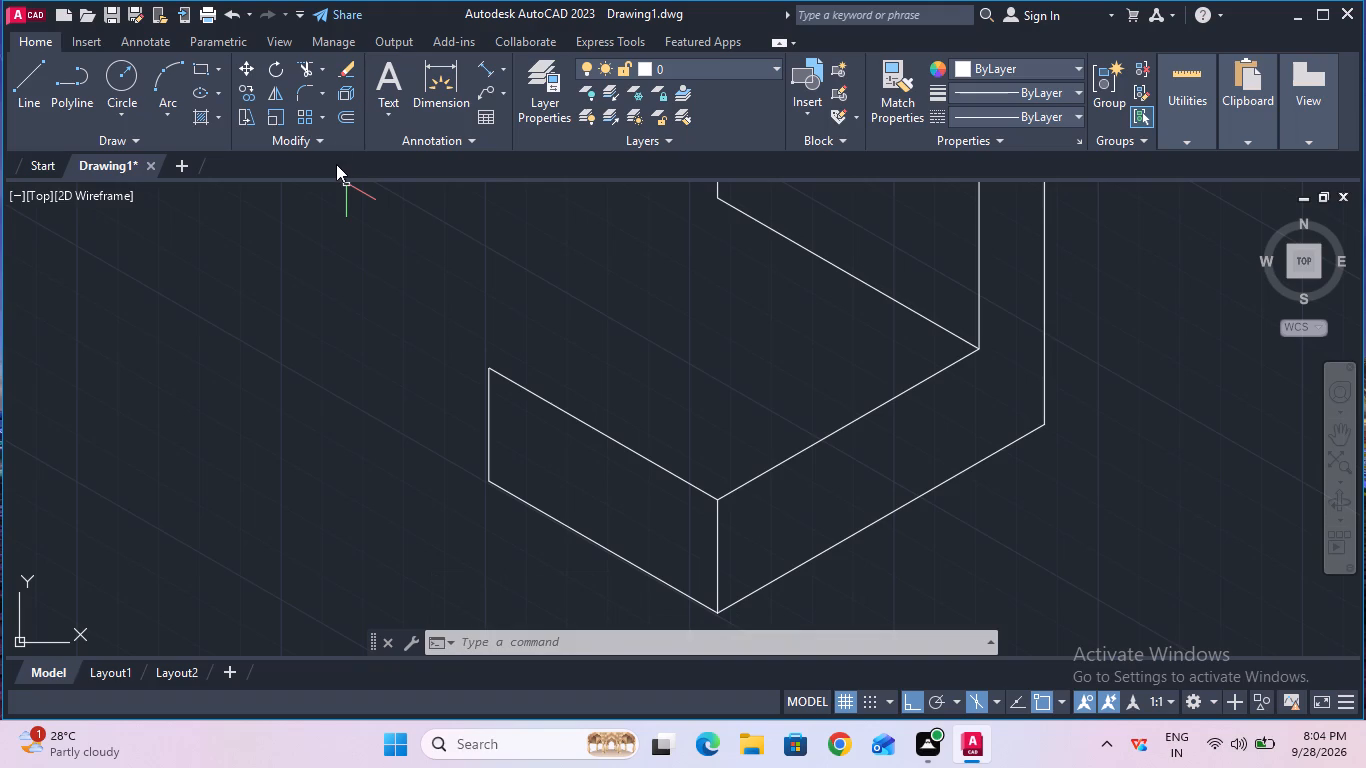
click(326, 69)
click(325, 70)
ctrl+scroll(859, 558, down, 2)
ctrl+scroll(859, 558, up, 2)
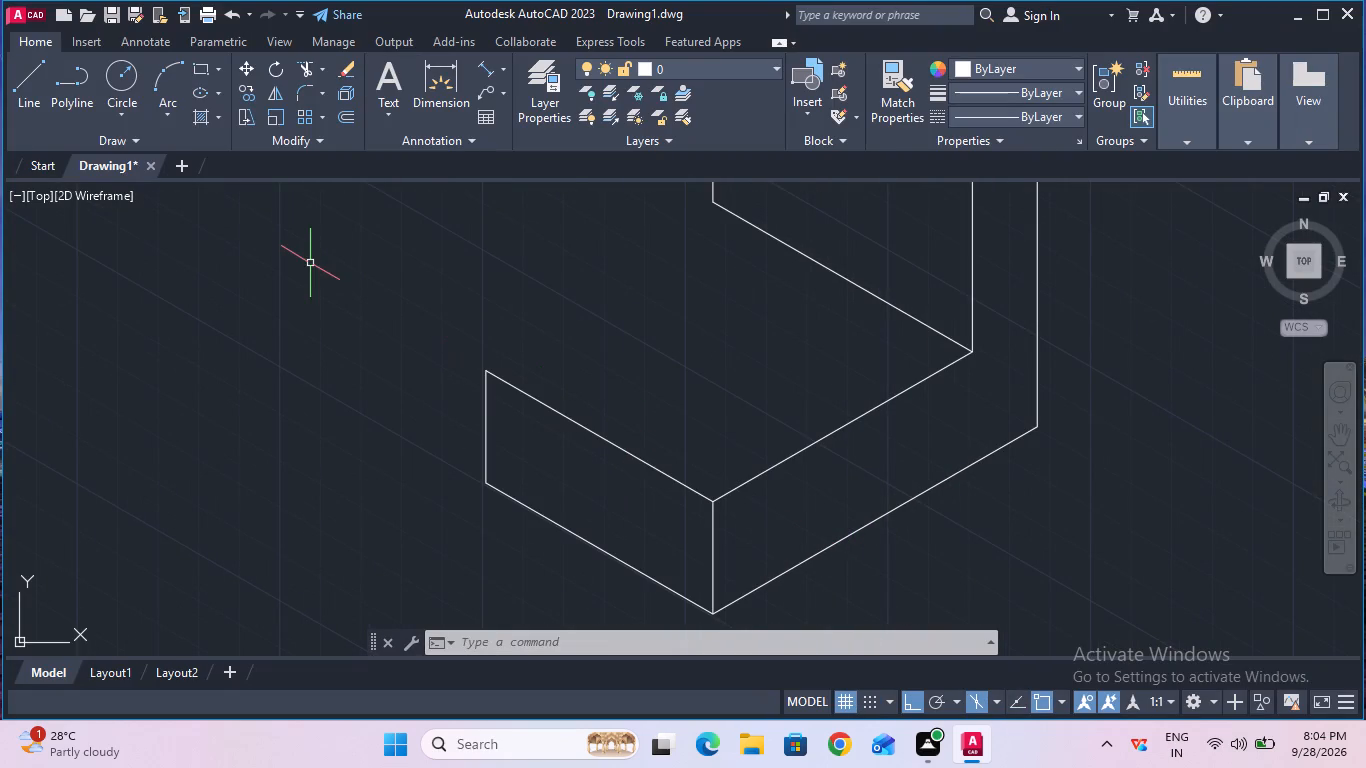
text(ell)
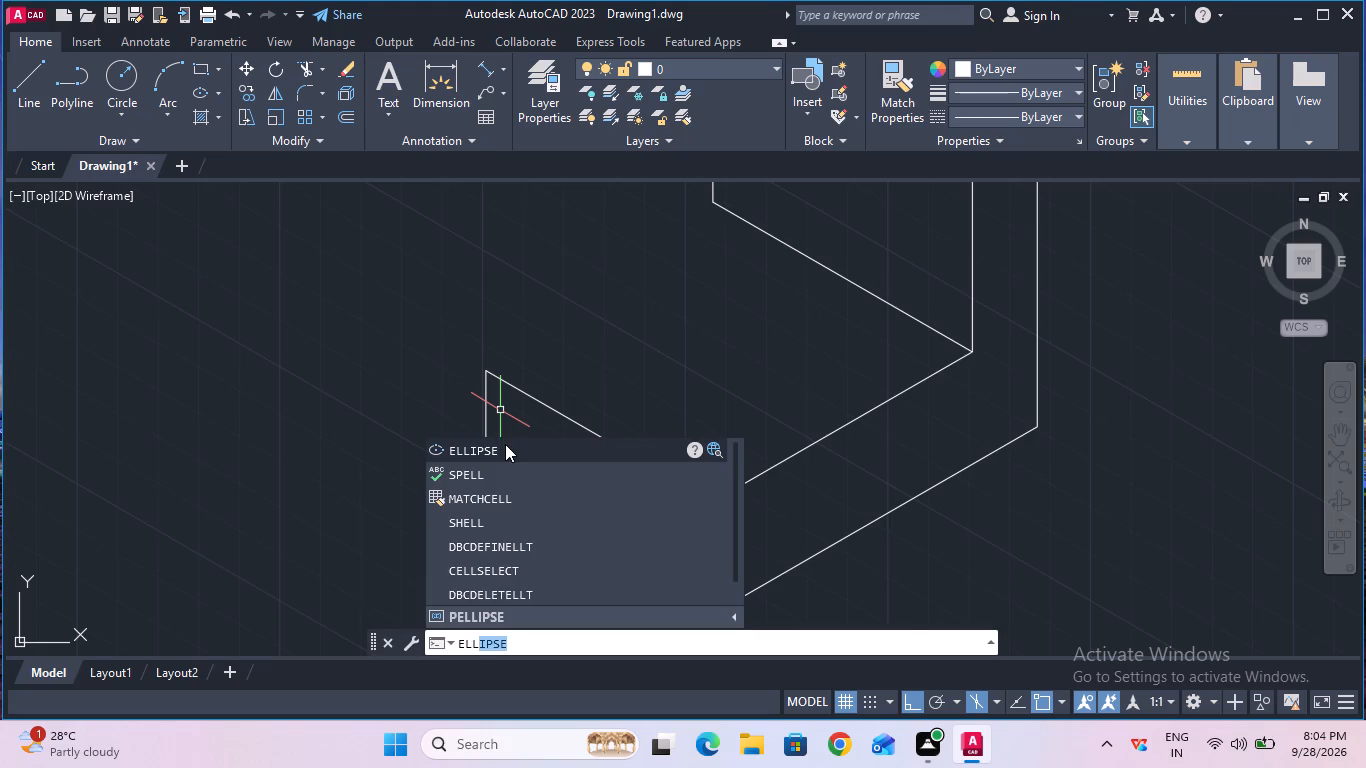
click(505, 444)
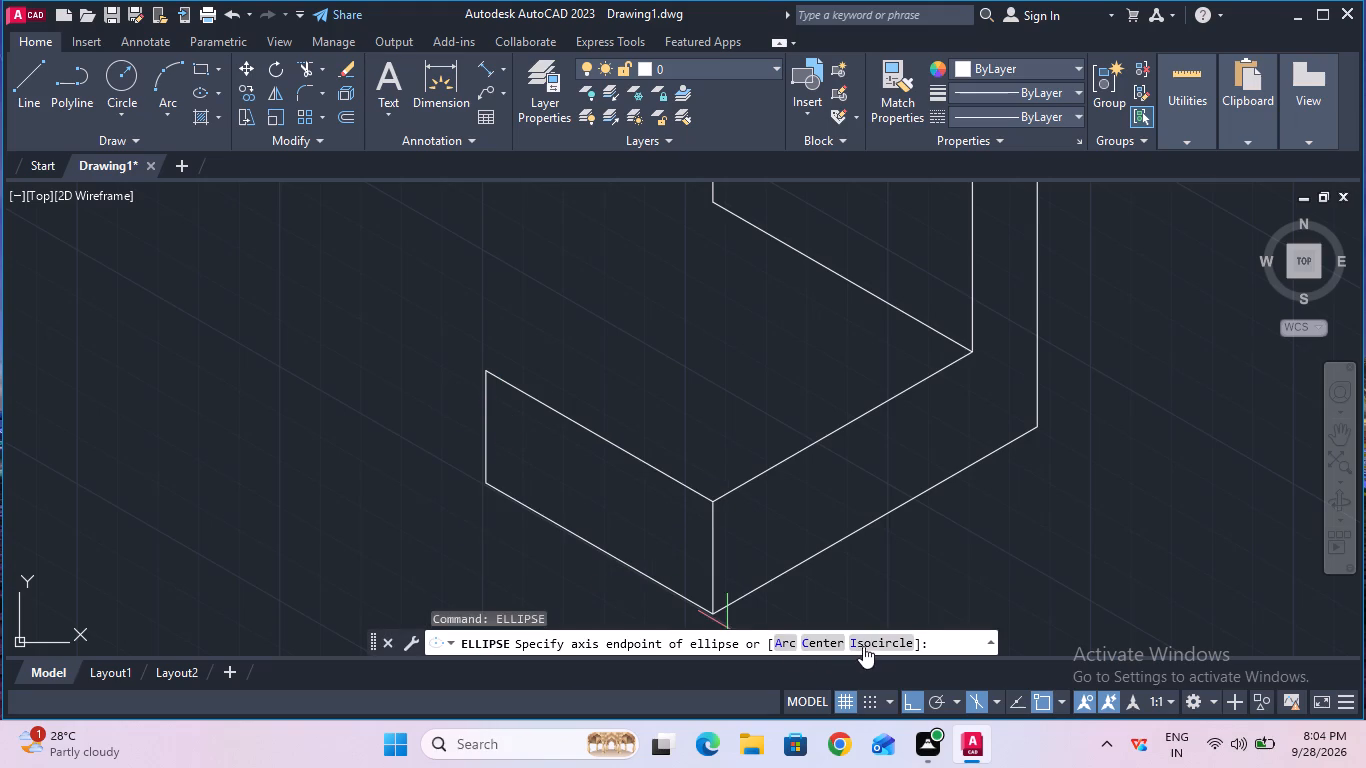
click(865, 645)
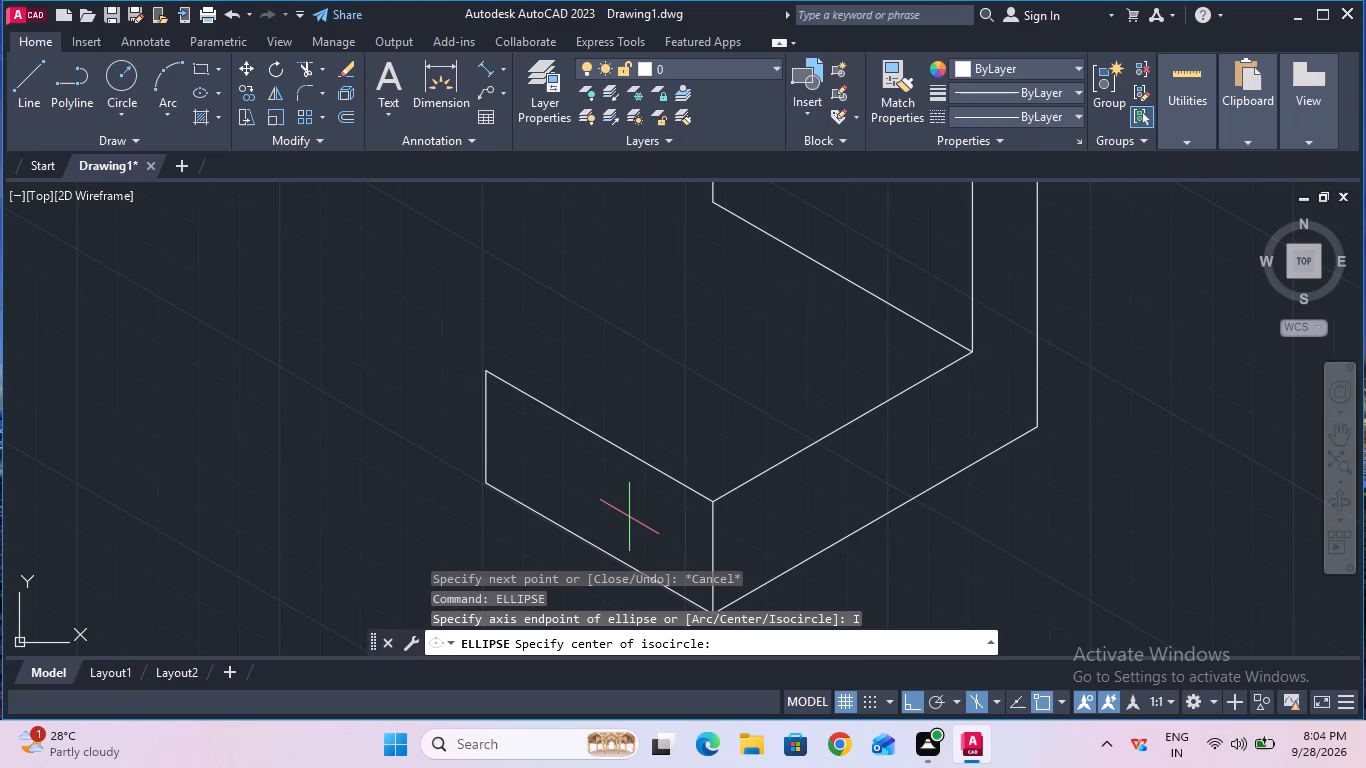
click(594, 435)
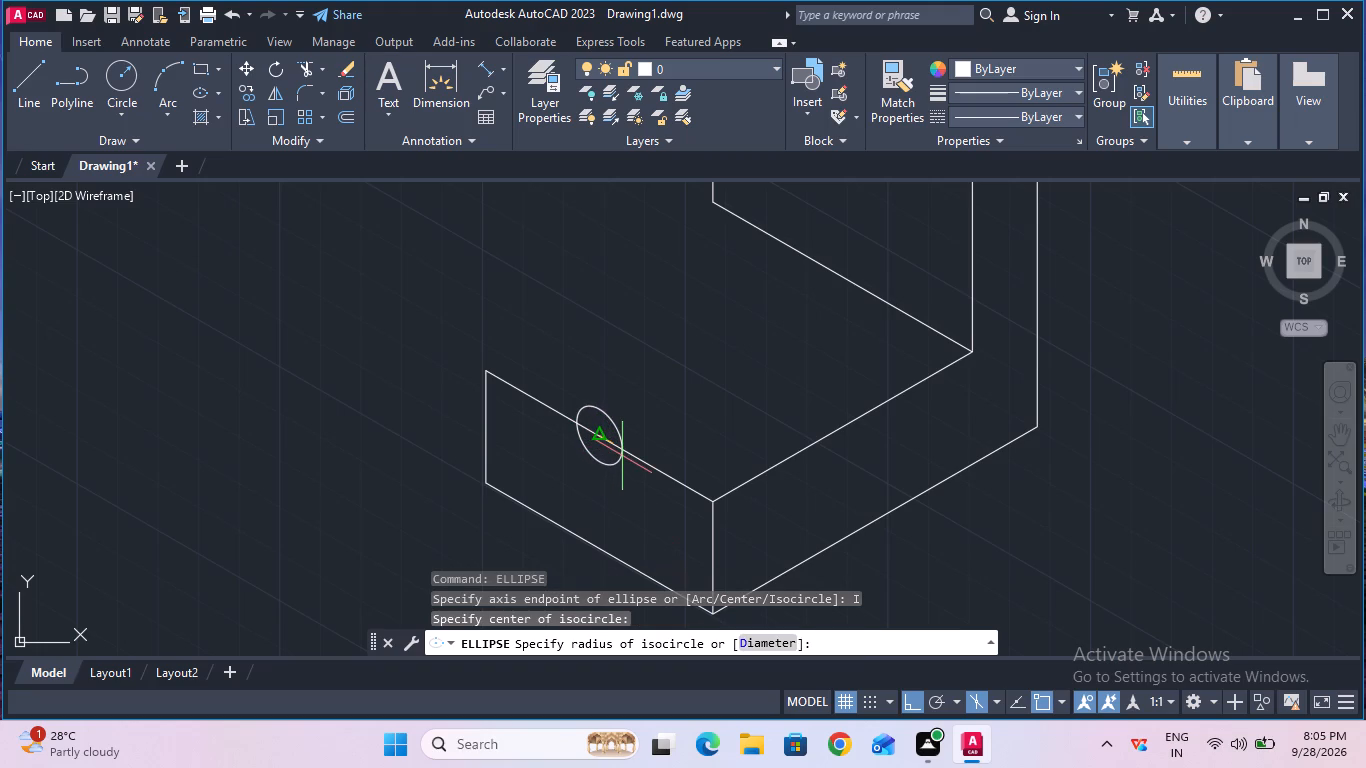
key(F5)
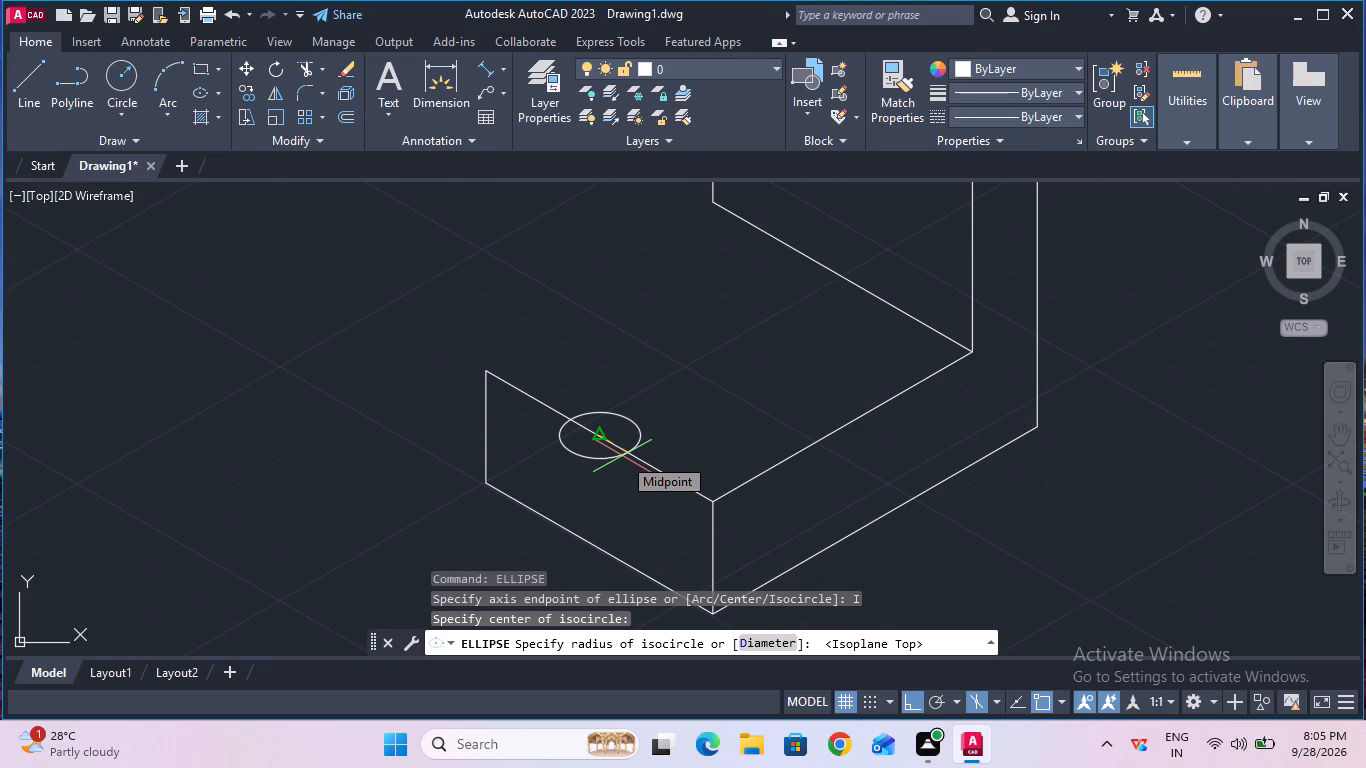
text(20)
key(Return)
key(Escape)
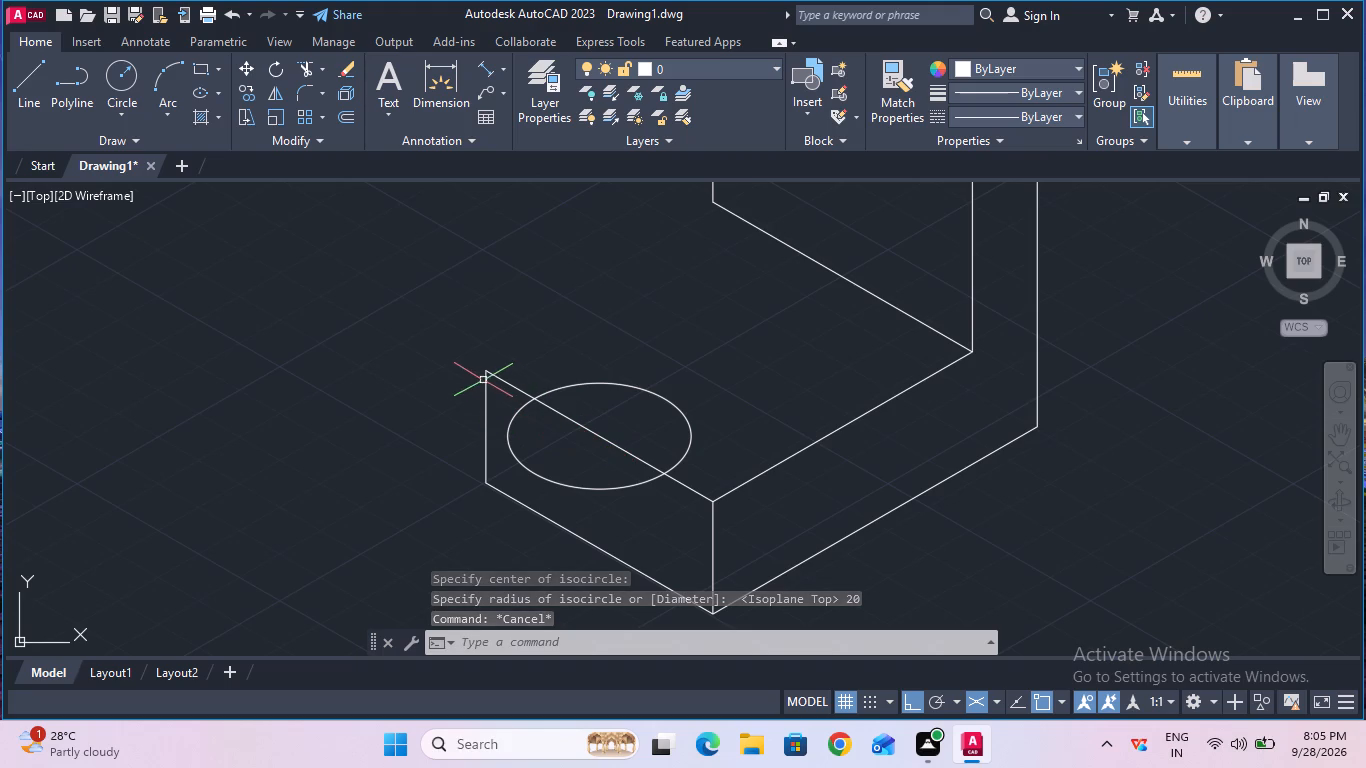
Trim the outer half of the isocircle and the edge segment inside it to form a semicircular notch.
click(303, 70)
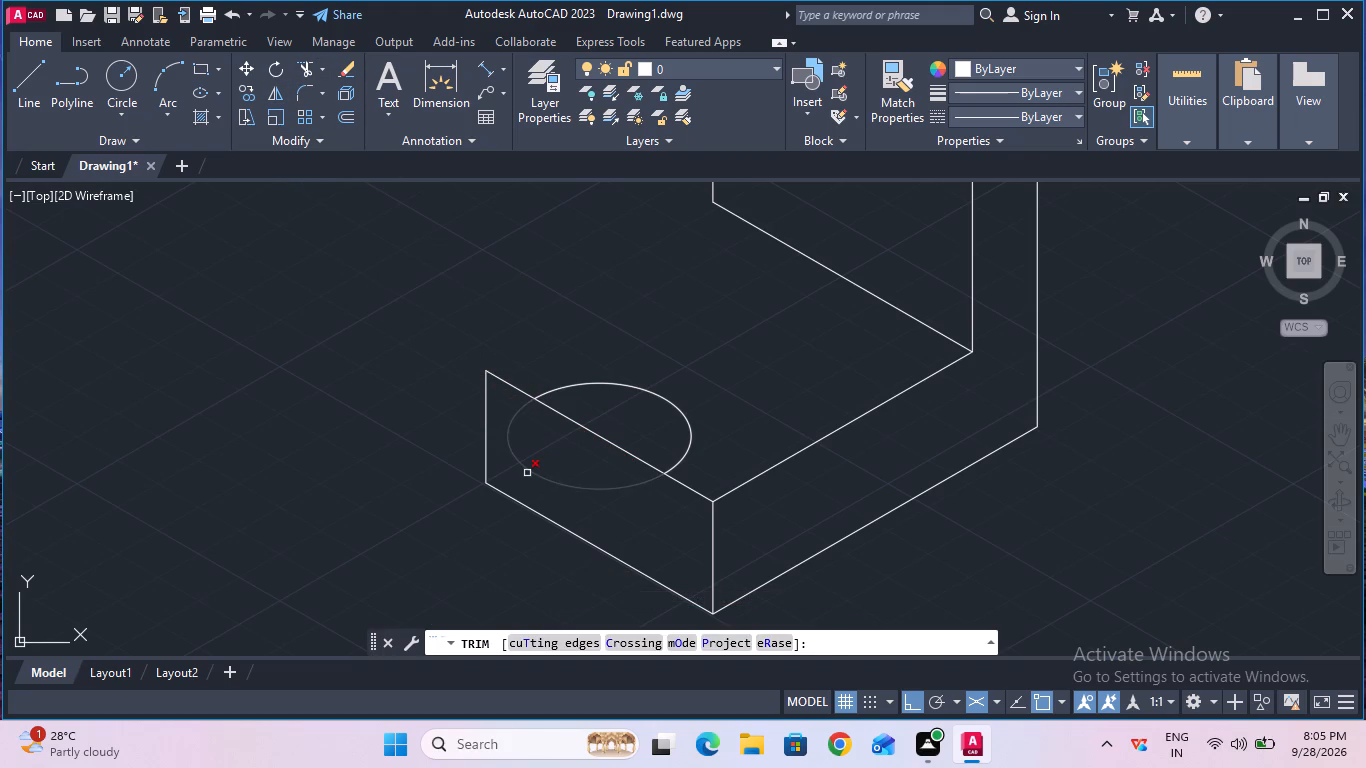
click(527, 473)
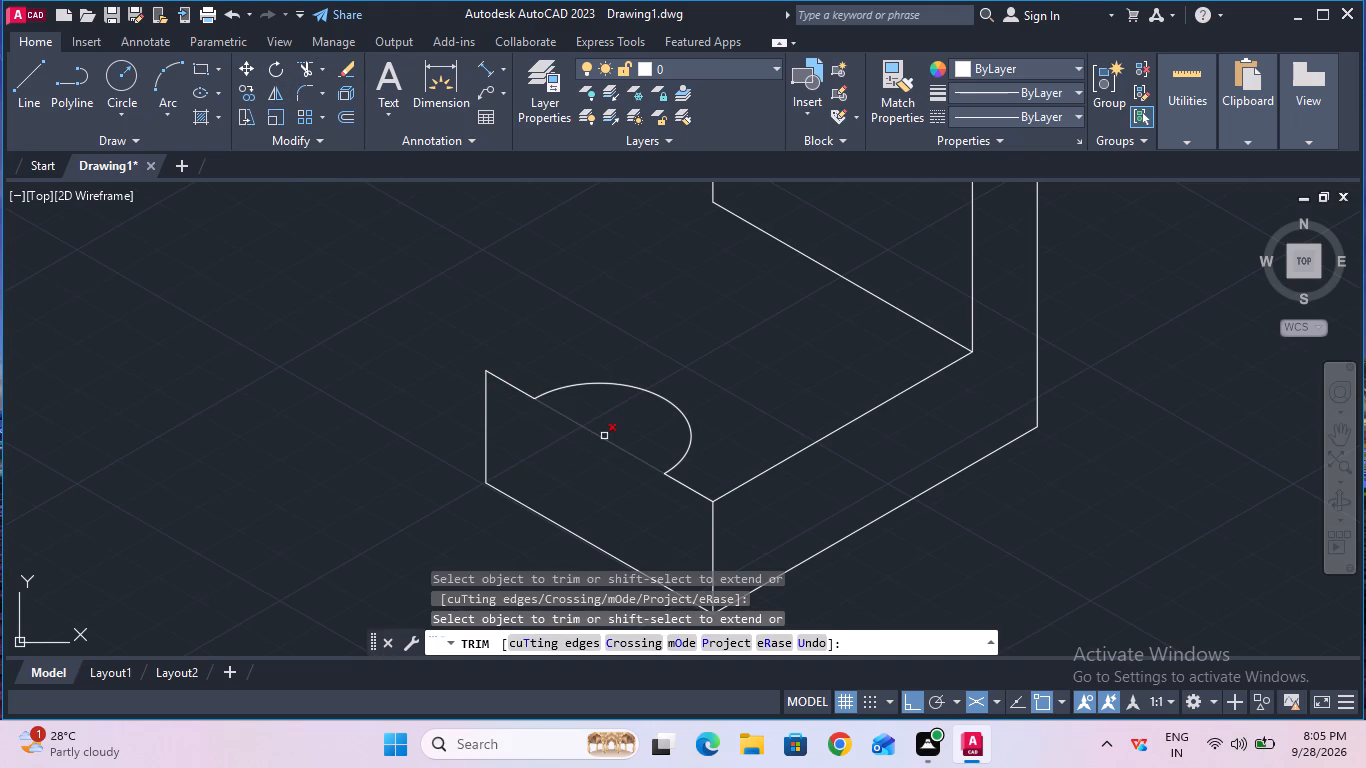
click(604, 436)
key(Escape)
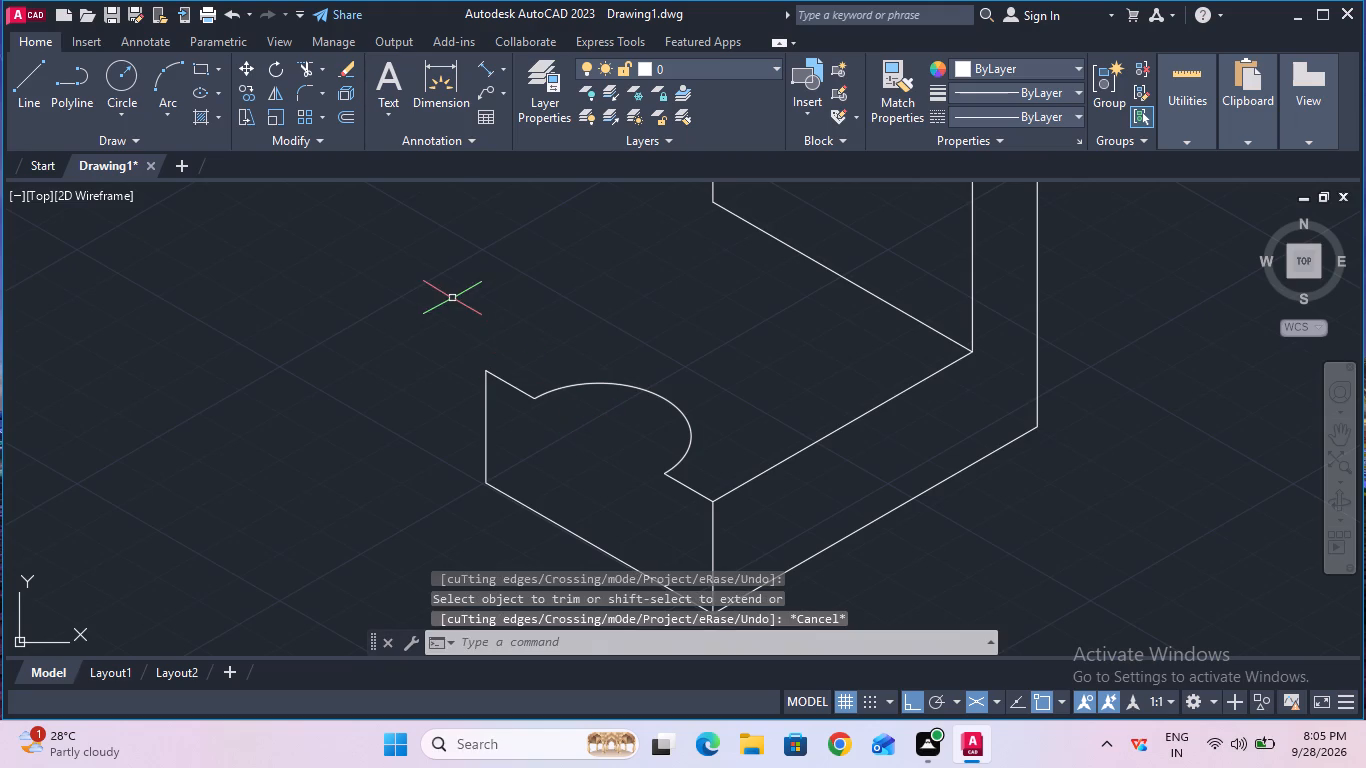
Check the lengths of the edge segments on both sides of the notch with temporary aligned dimensions.
click(490, 68)
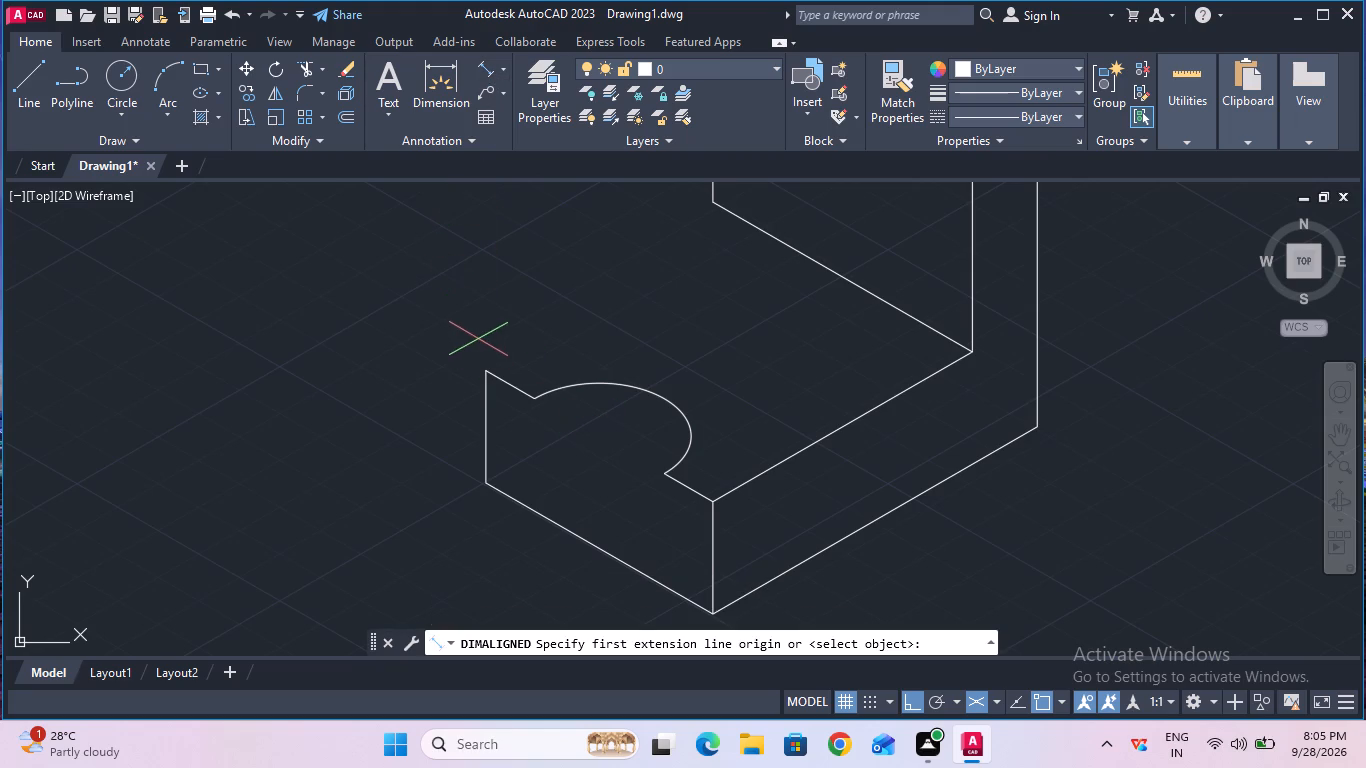
click(489, 367)
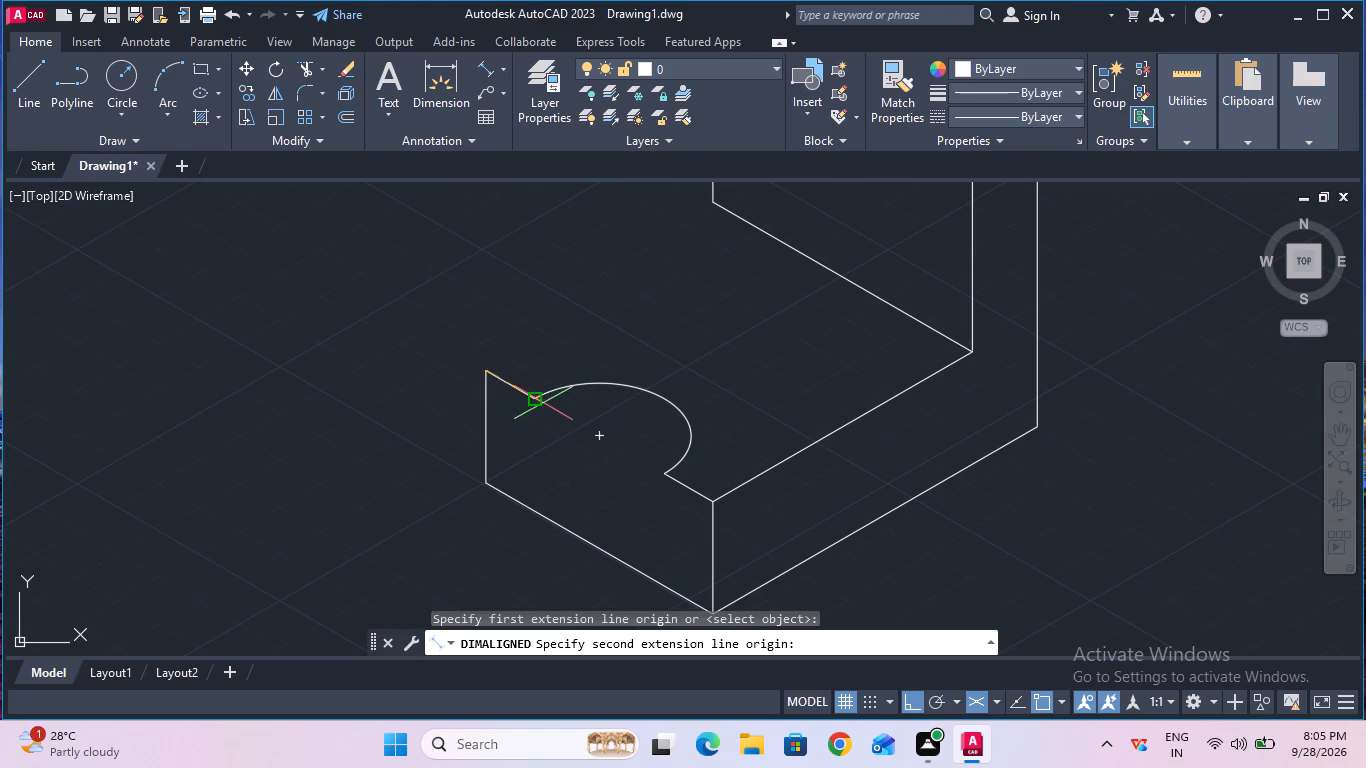
click(535, 399)
key(Escape)
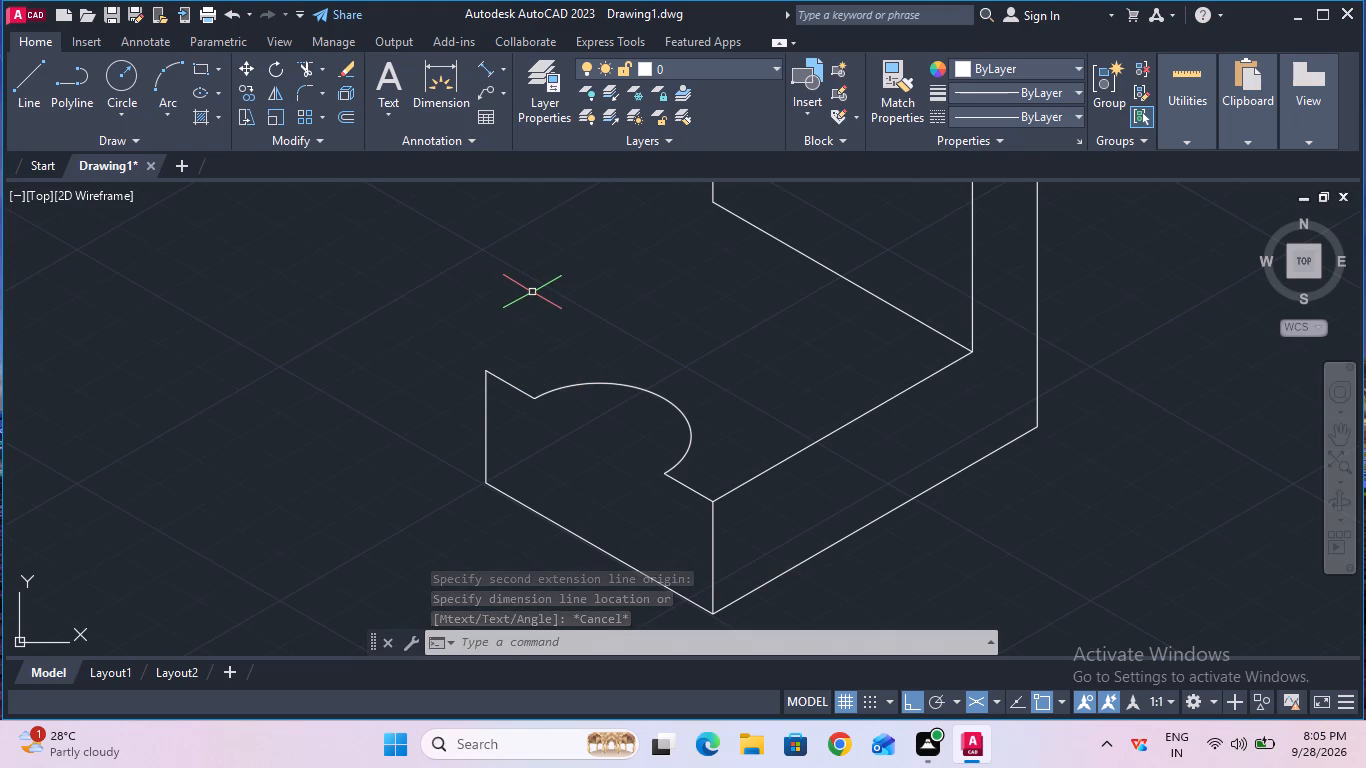
click(491, 74)
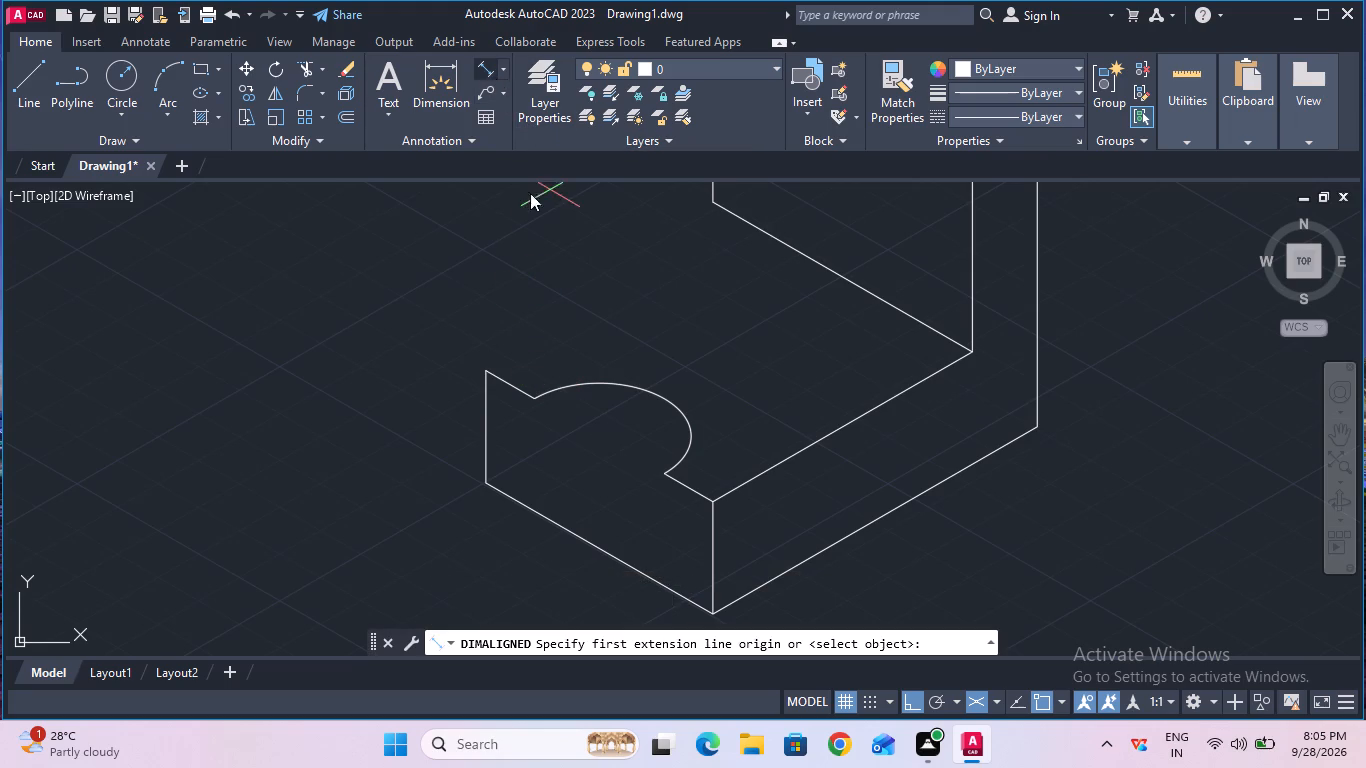
click(664, 475)
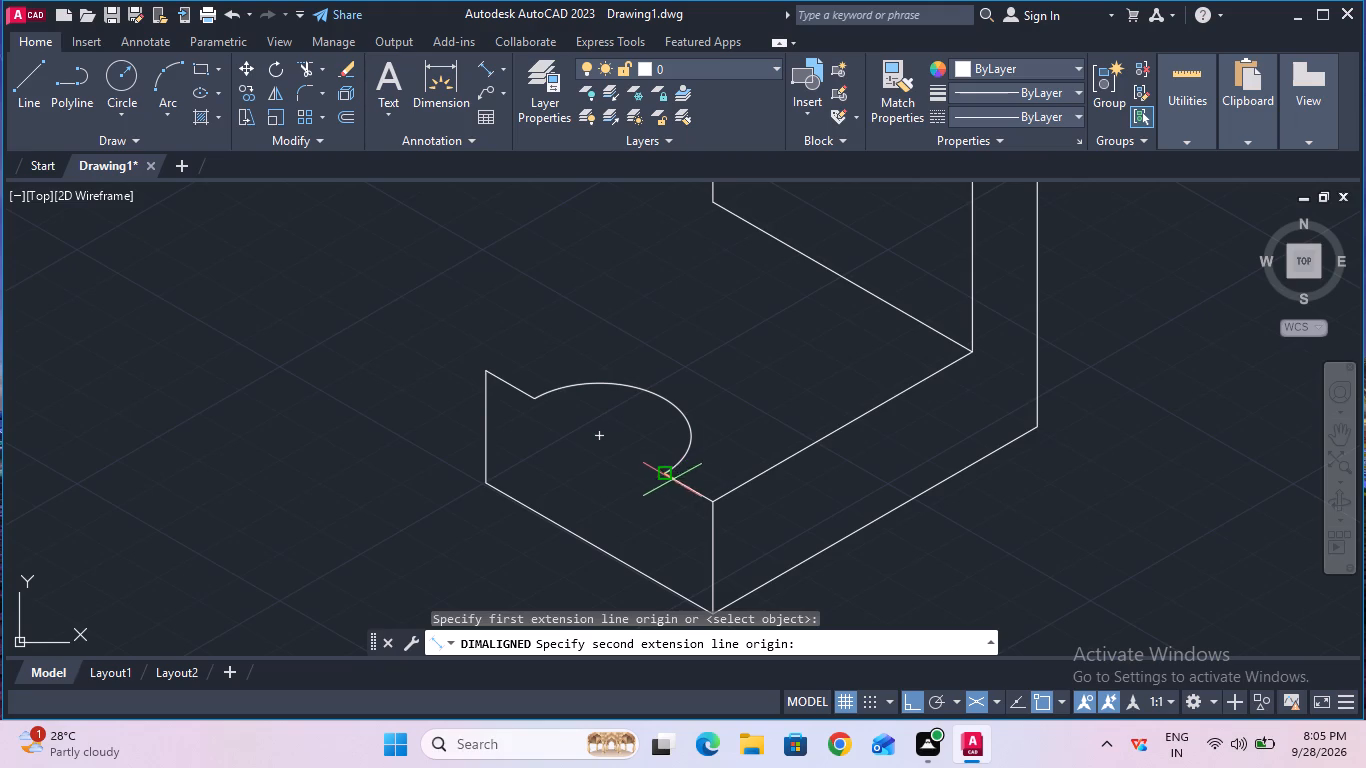
click(714, 502)
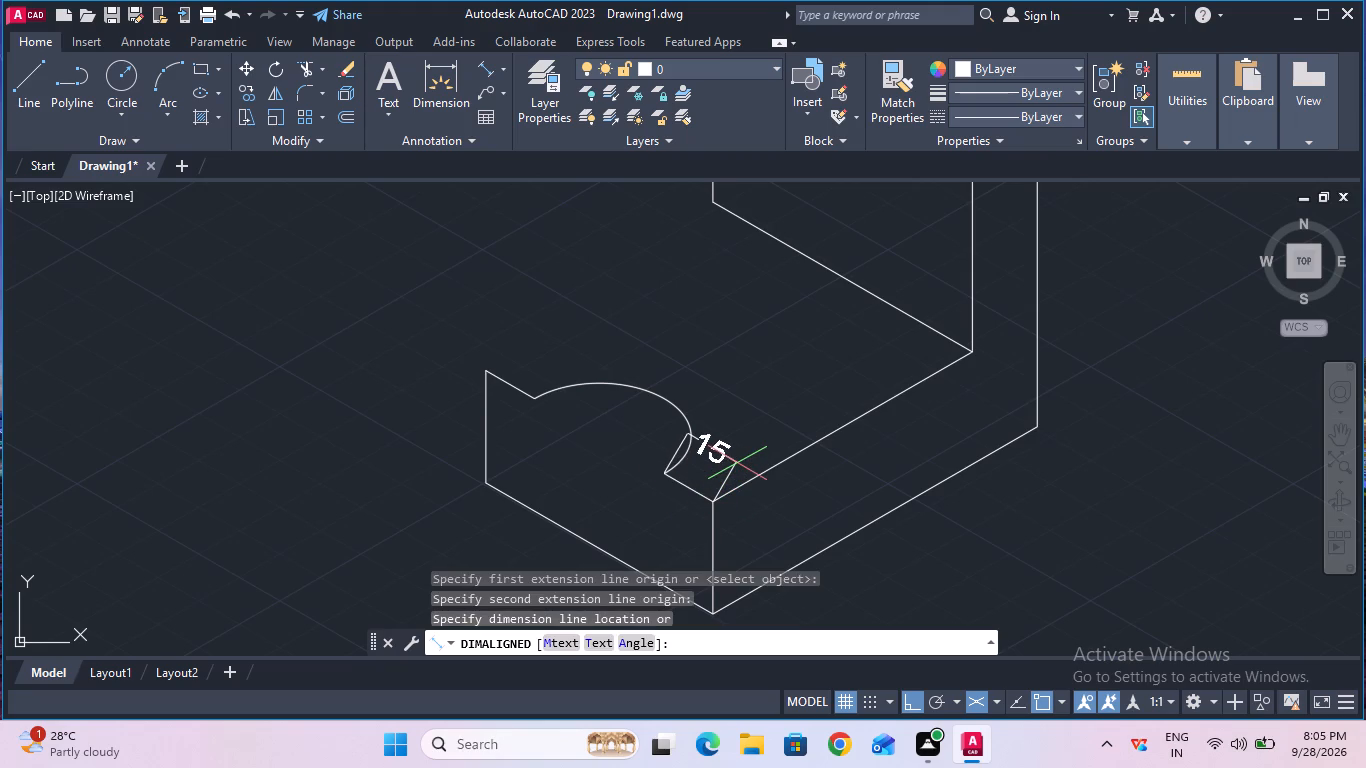
key(Escape)
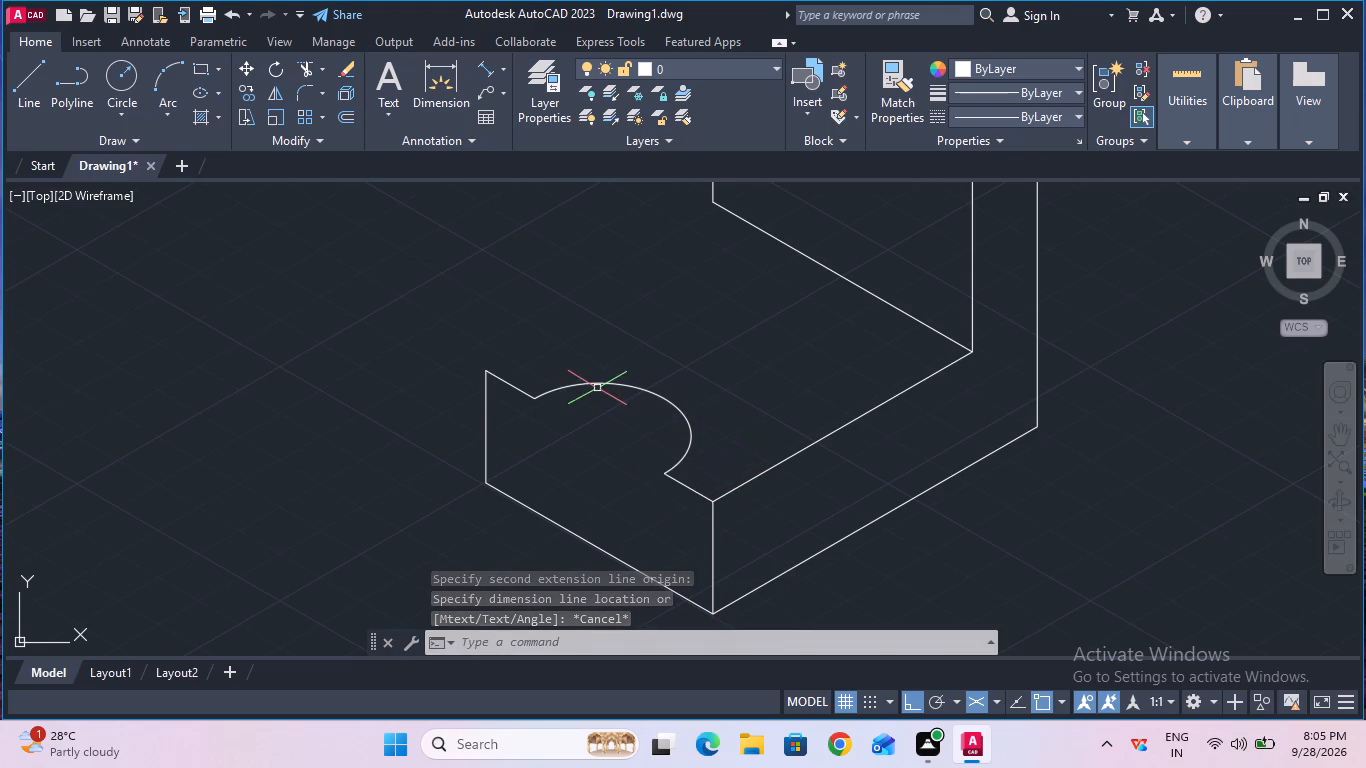
On the Right isoplane, draw a 30 mm vertical line down from each end of the notch arc to the base's bottom edge.
click(31, 99)
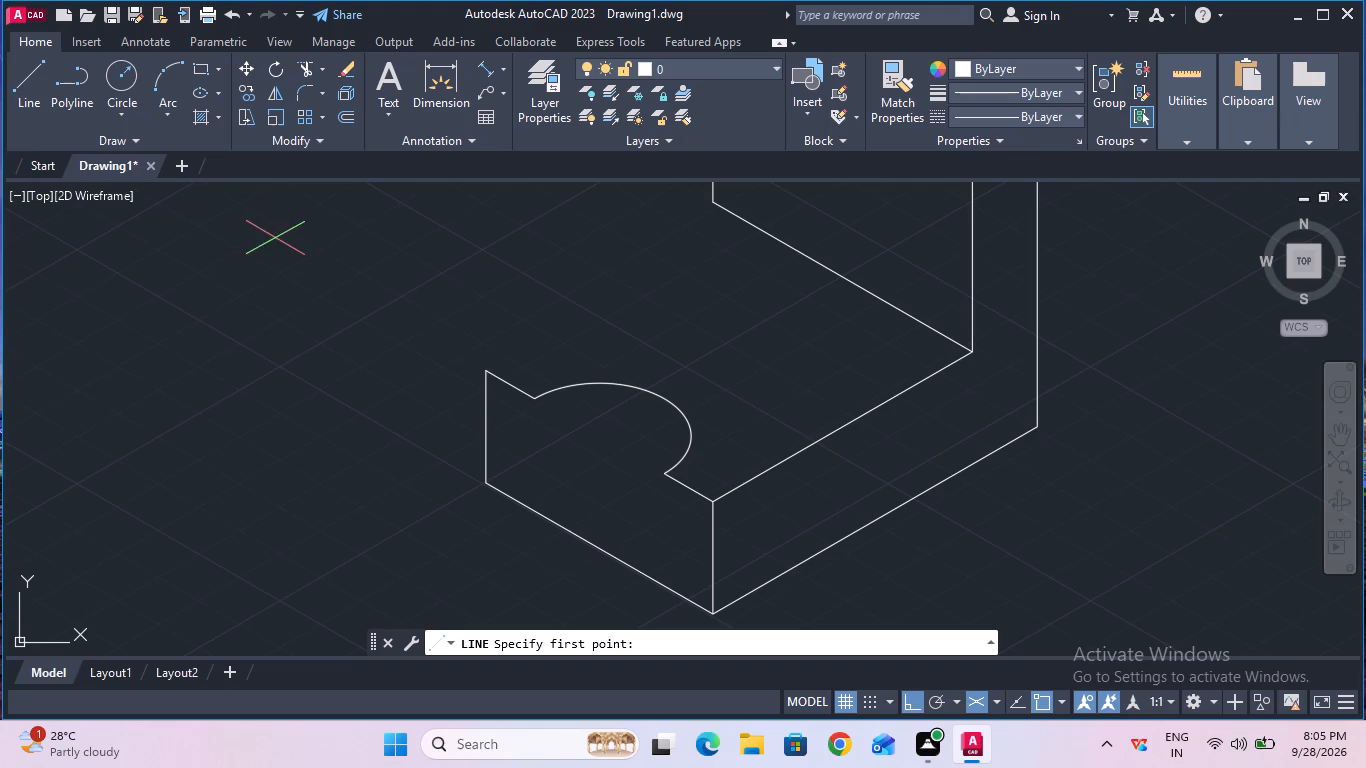
click(526, 395)
click(530, 402)
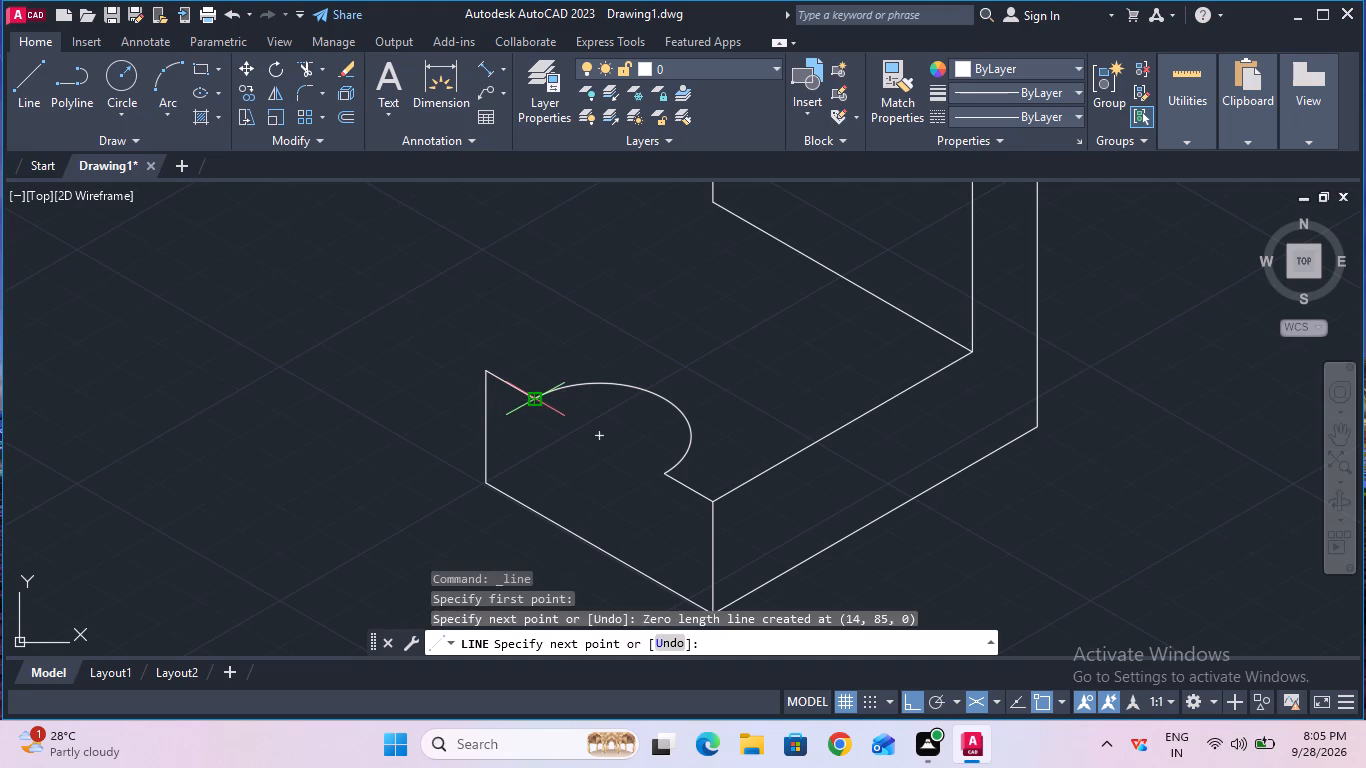
key(F5)
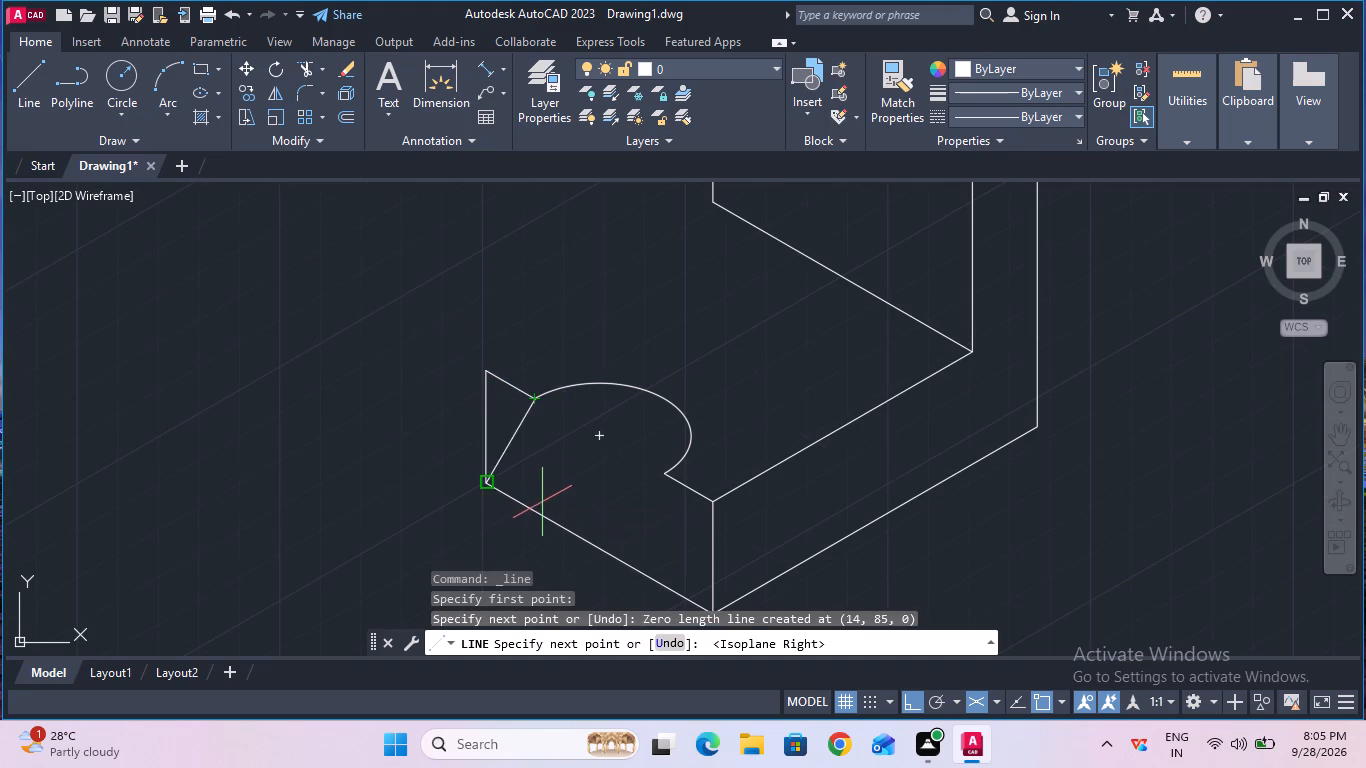
key(3)
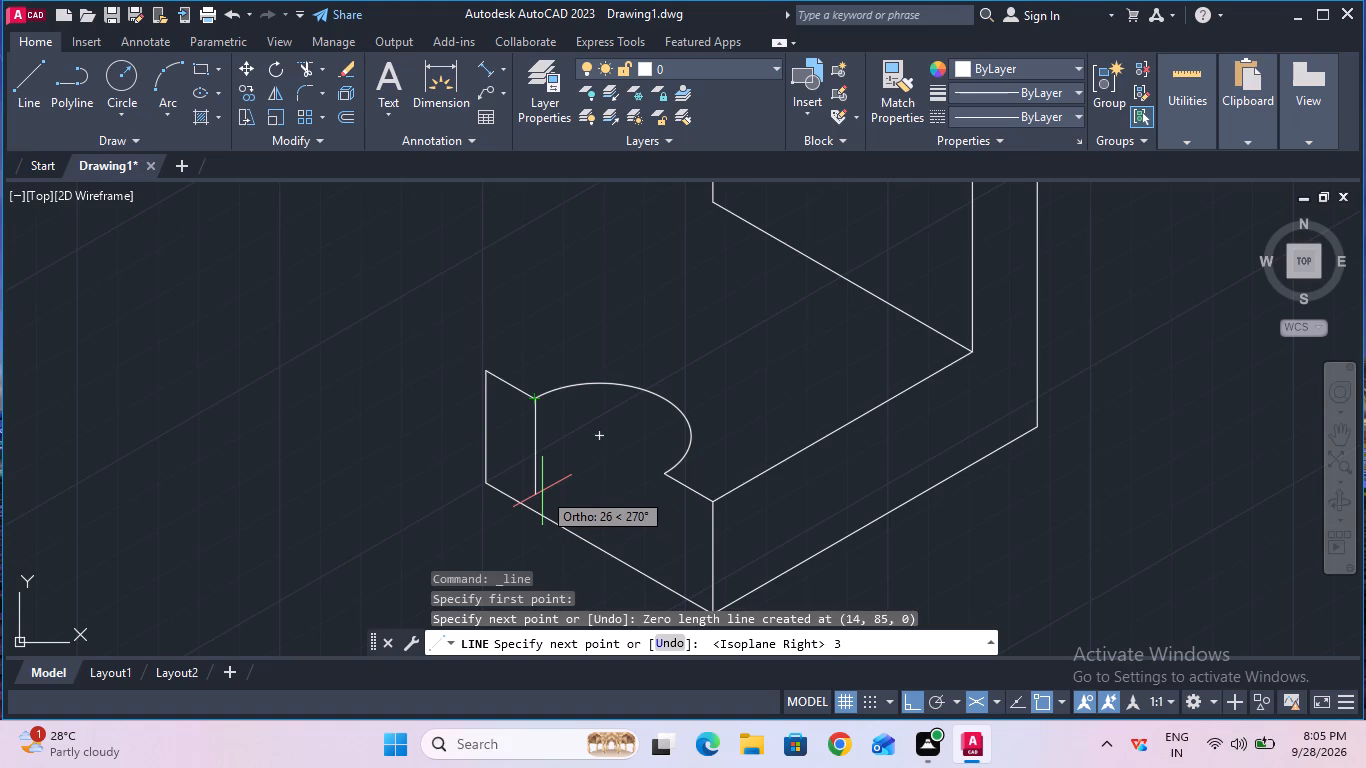
key(0)
key(Return)
key(Escape)
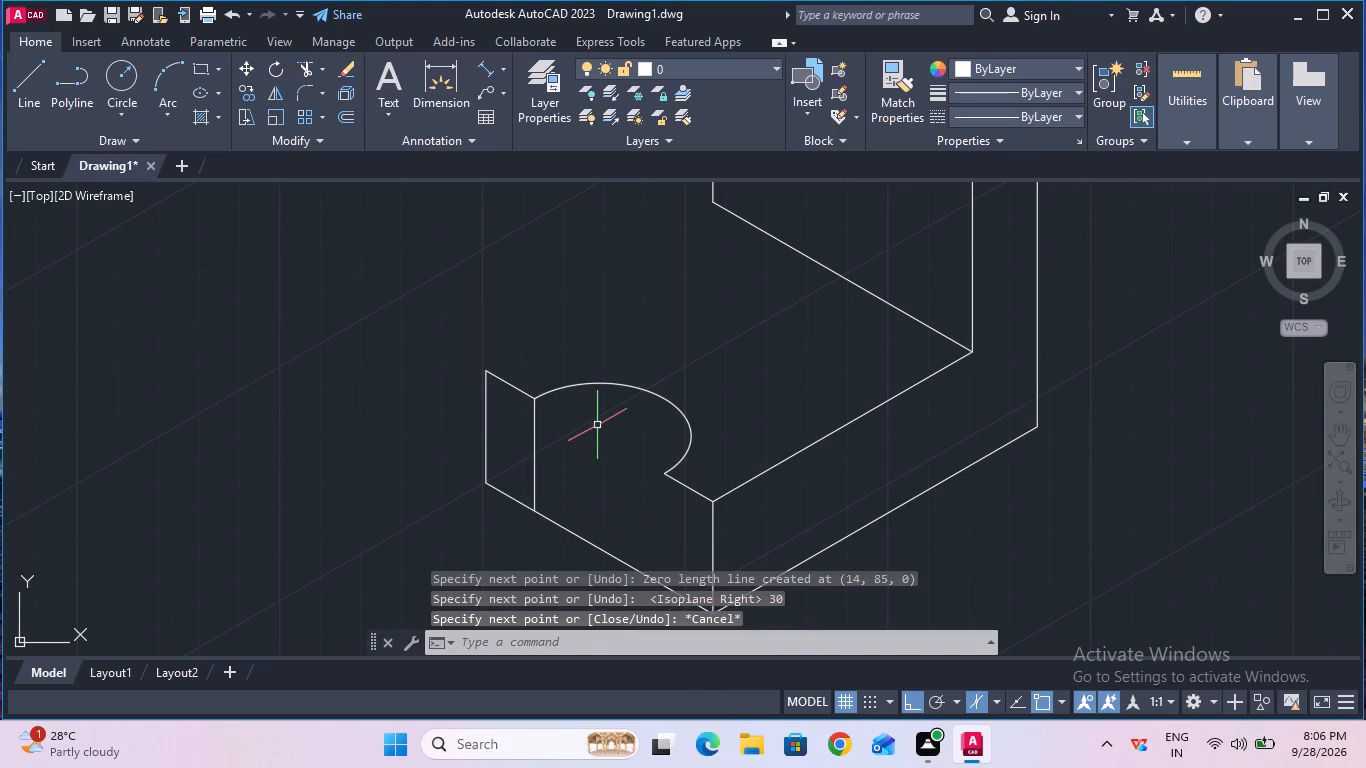
click(38, 107)
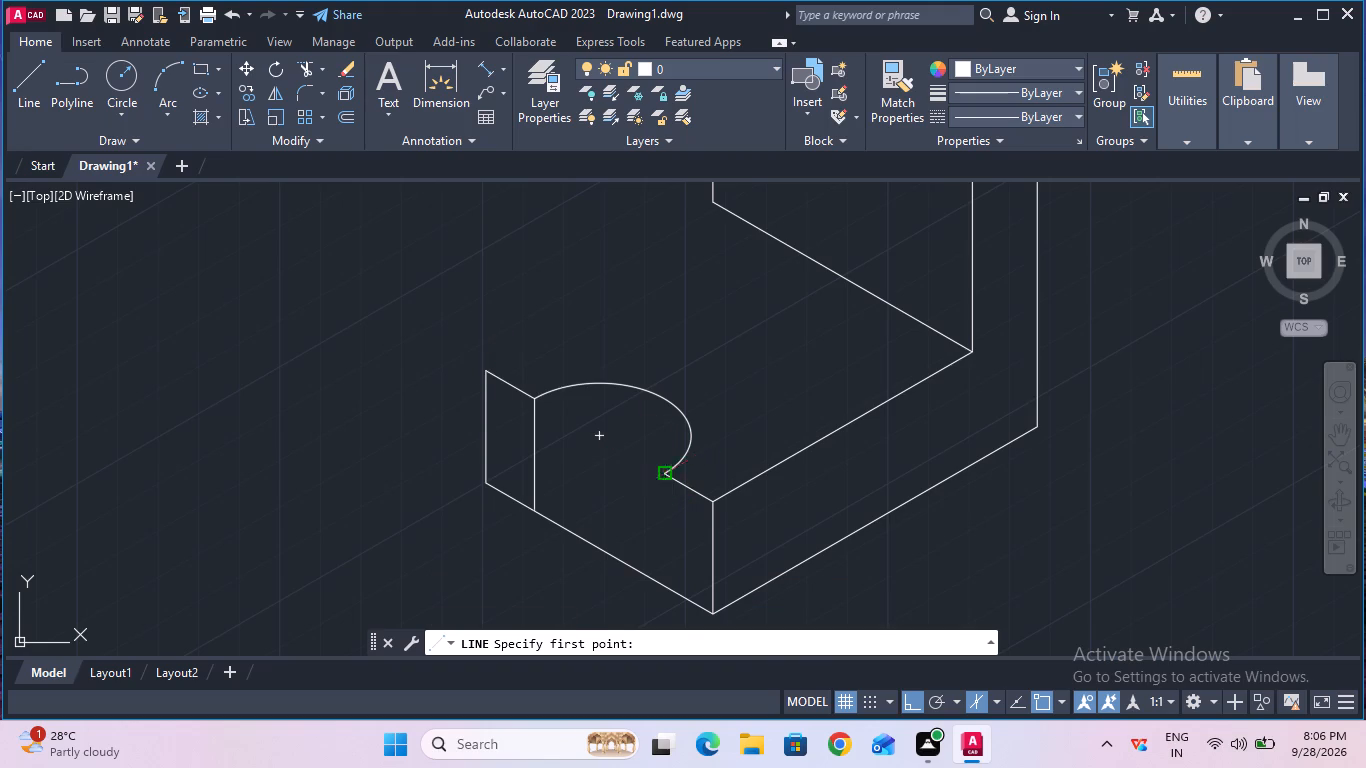
click(668, 469)
text(30)
key(Return)
key(Escape)
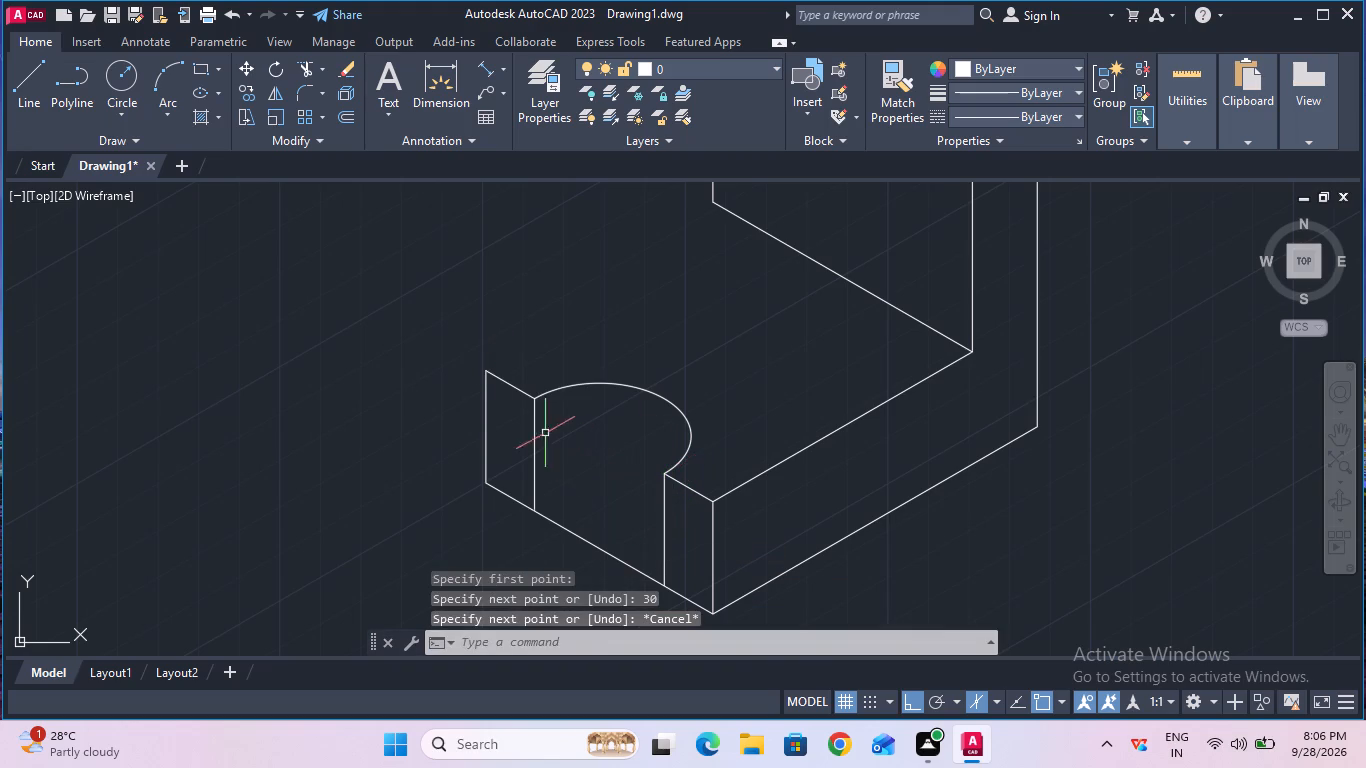
Copy the notch arc 30 mm straight down from its centre to the base's bottom level.
click(239, 87)
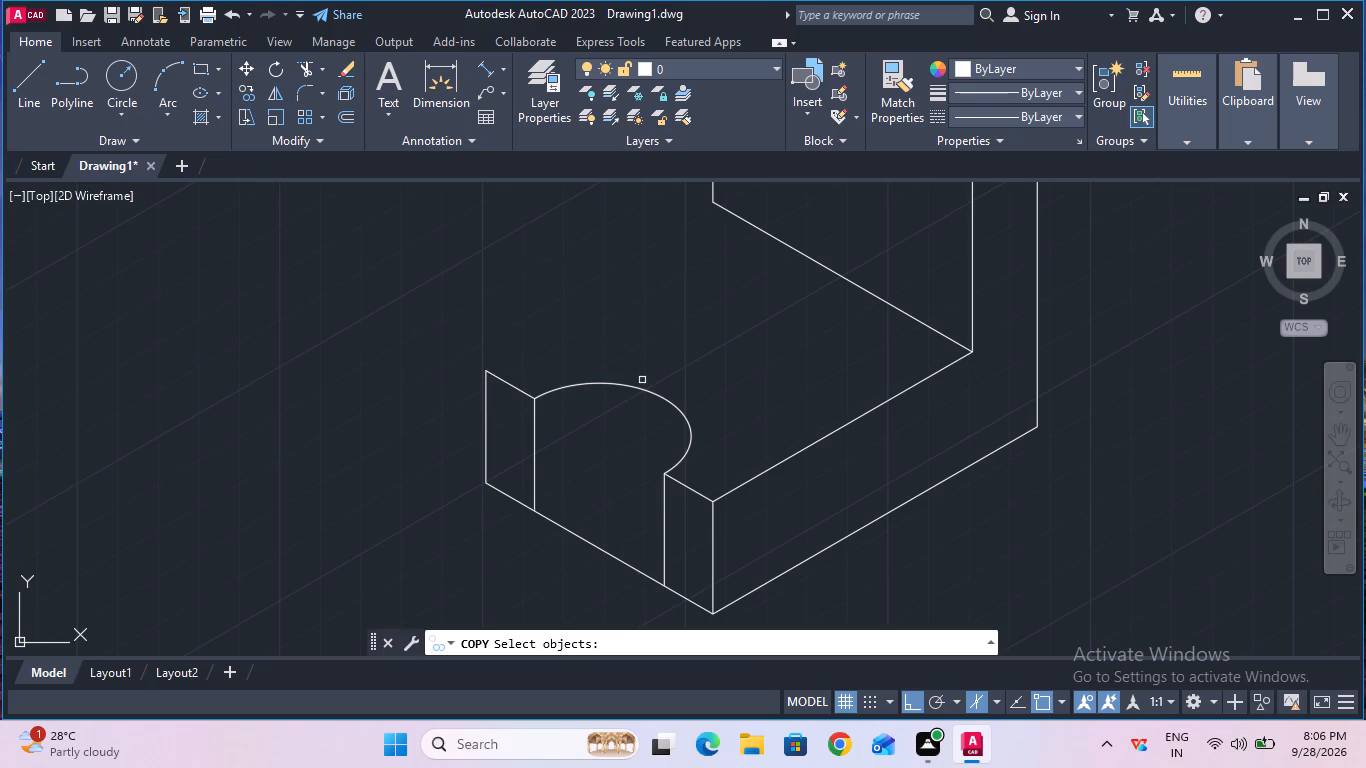
click(643, 386)
key(Return)
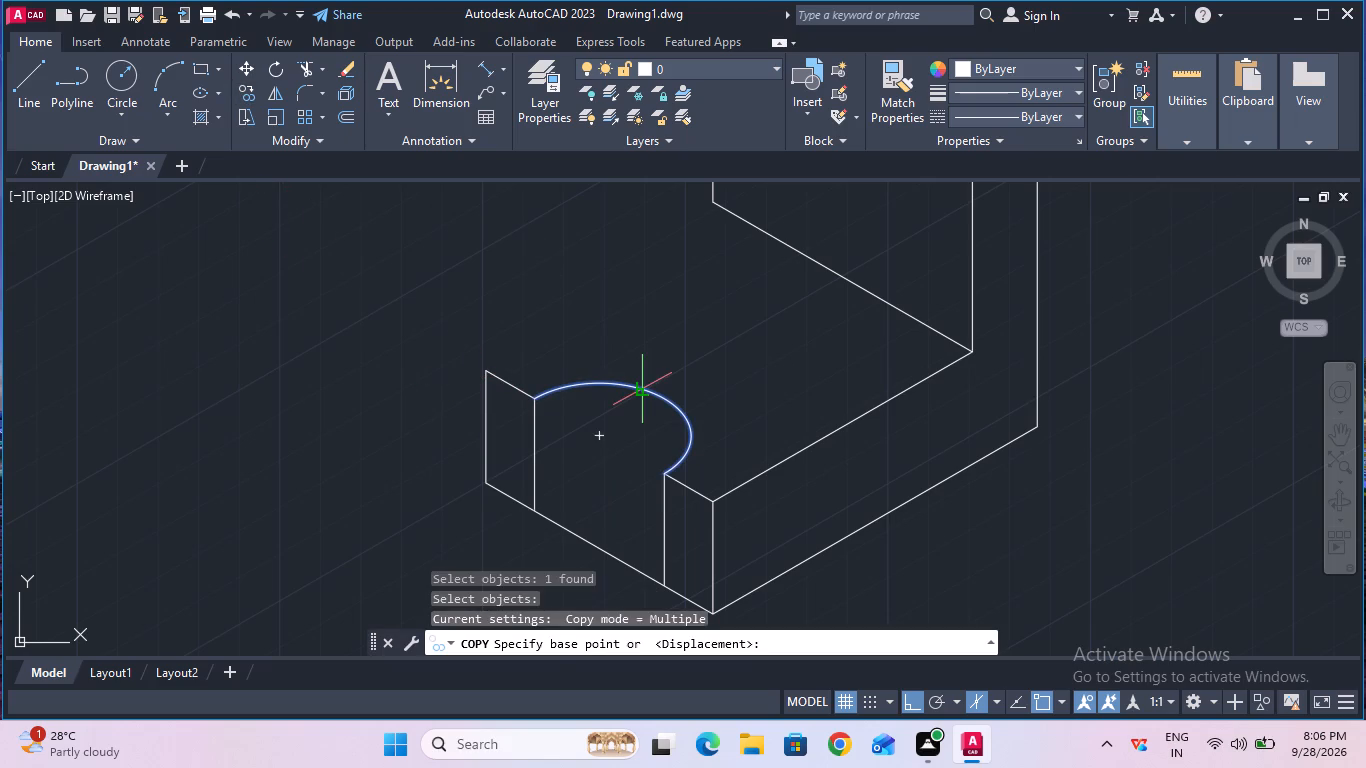
click(604, 438)
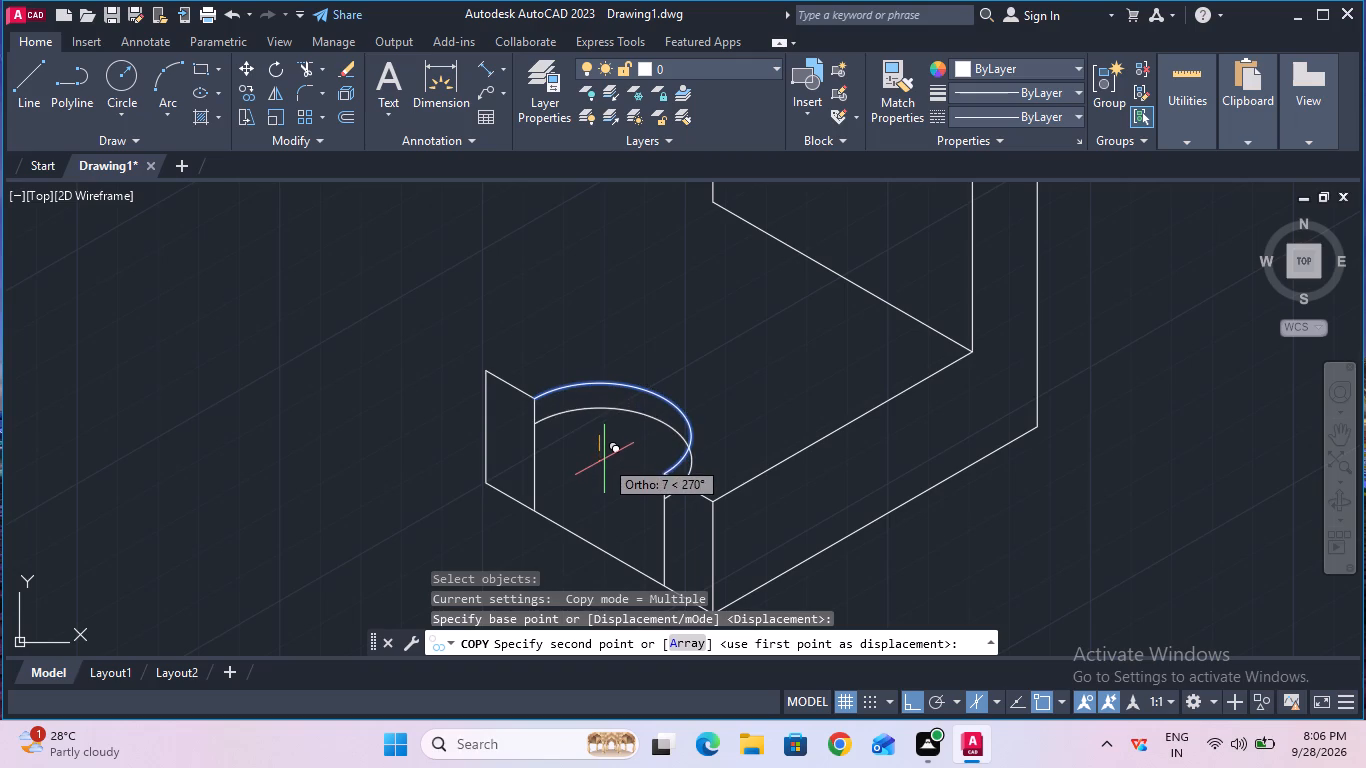
key(3)
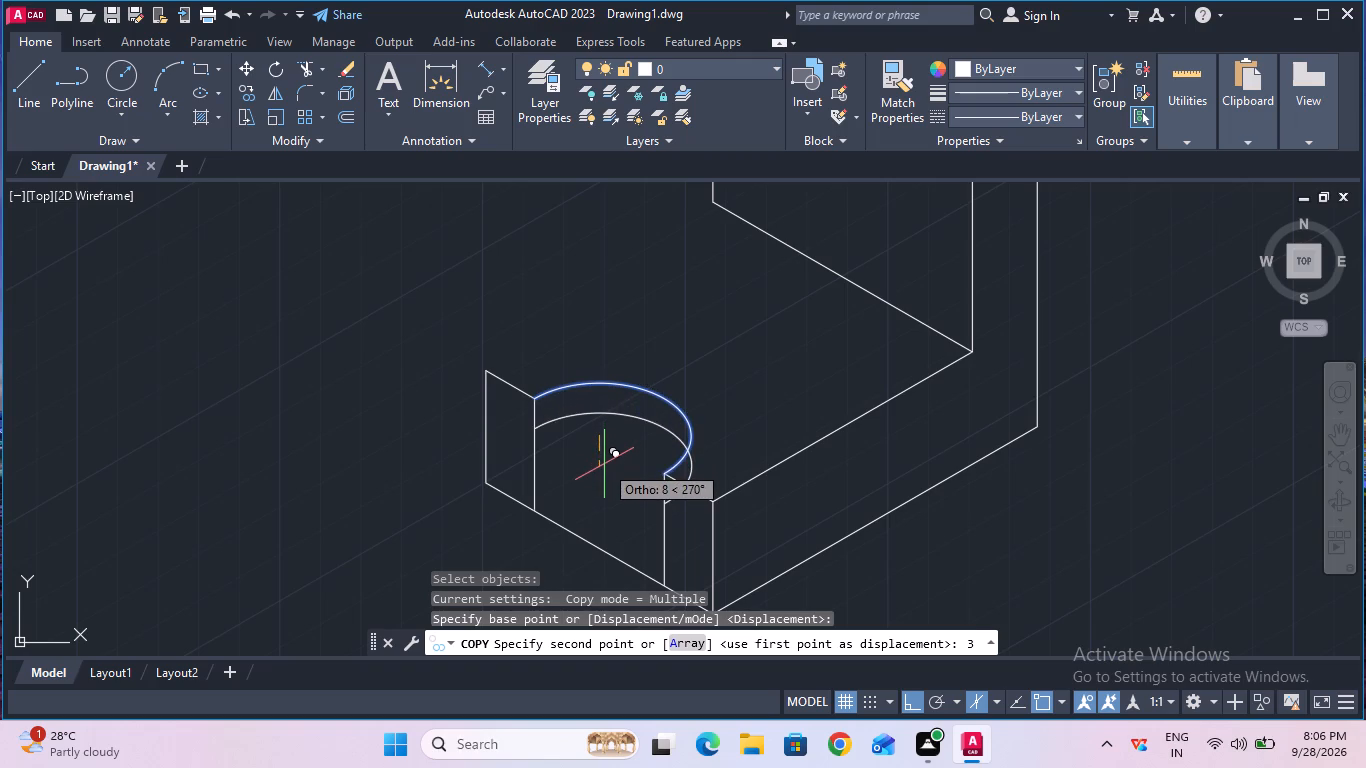
key(0)
key(Return)
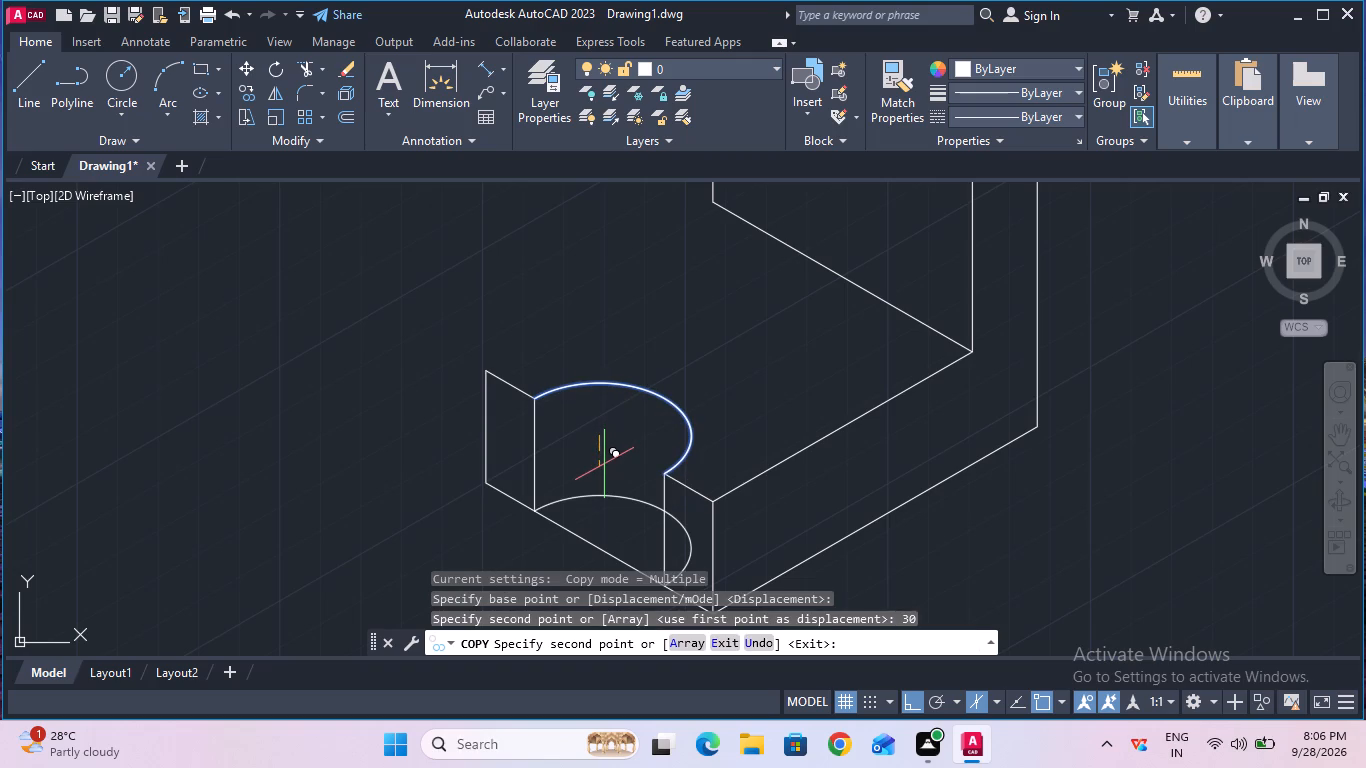
key(Escape)
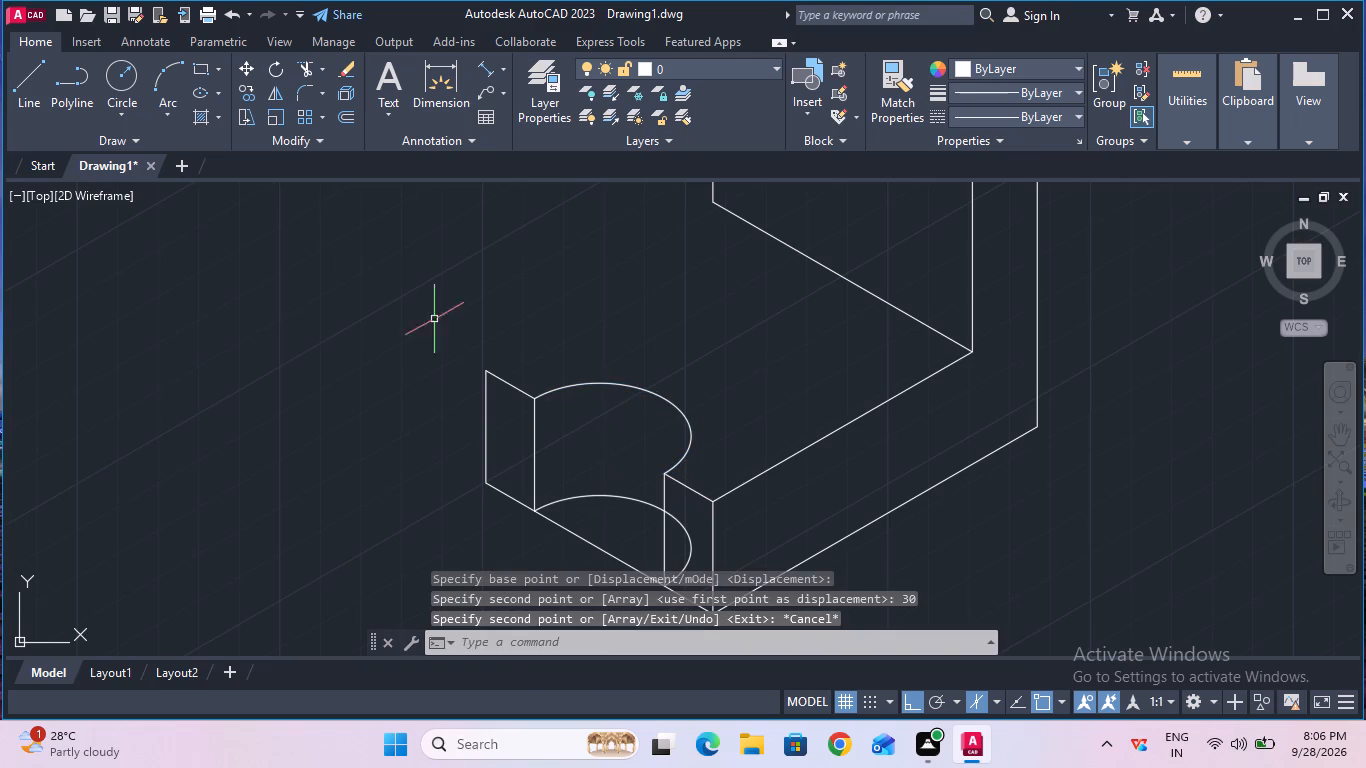
Trim the base's bottom edge across the notch opening and the hidden part of the lower arc behind the notch's vertical line.
click(304, 74)
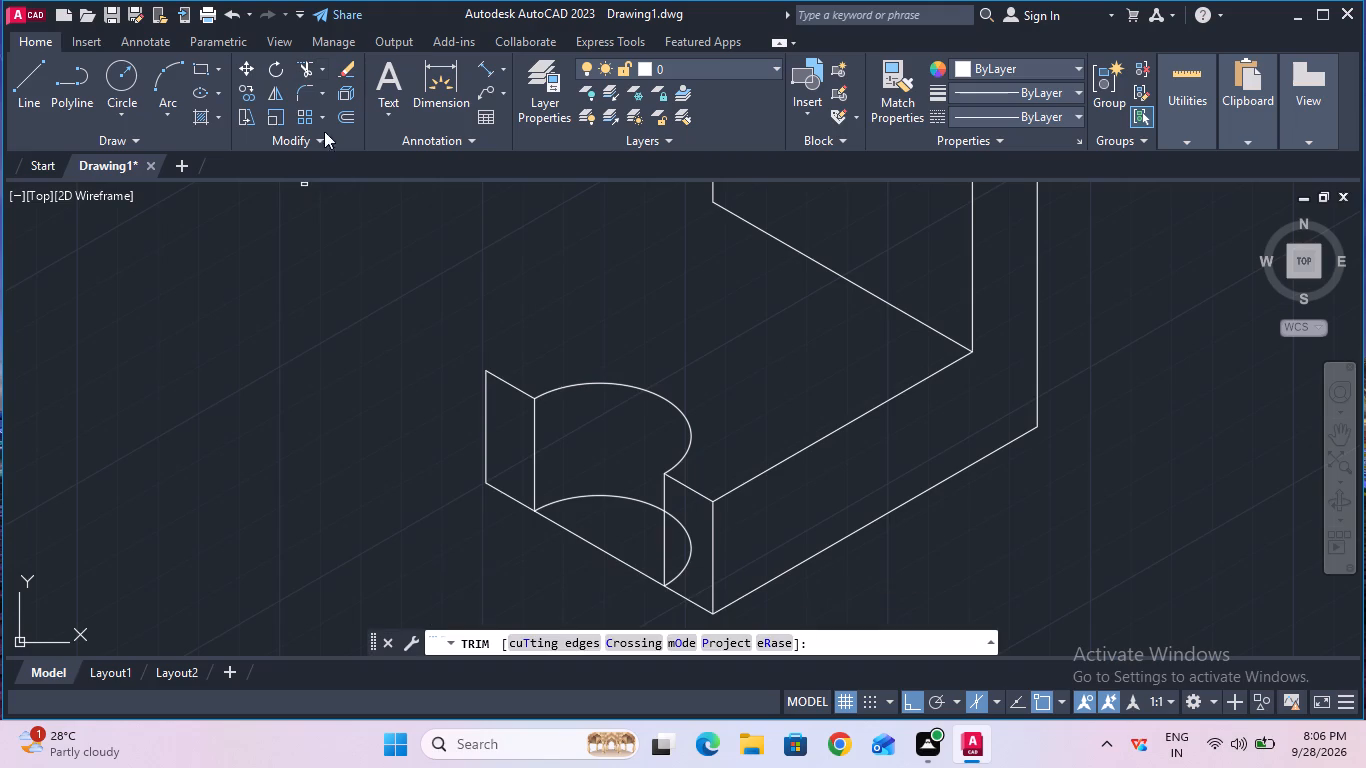
click(569, 529)
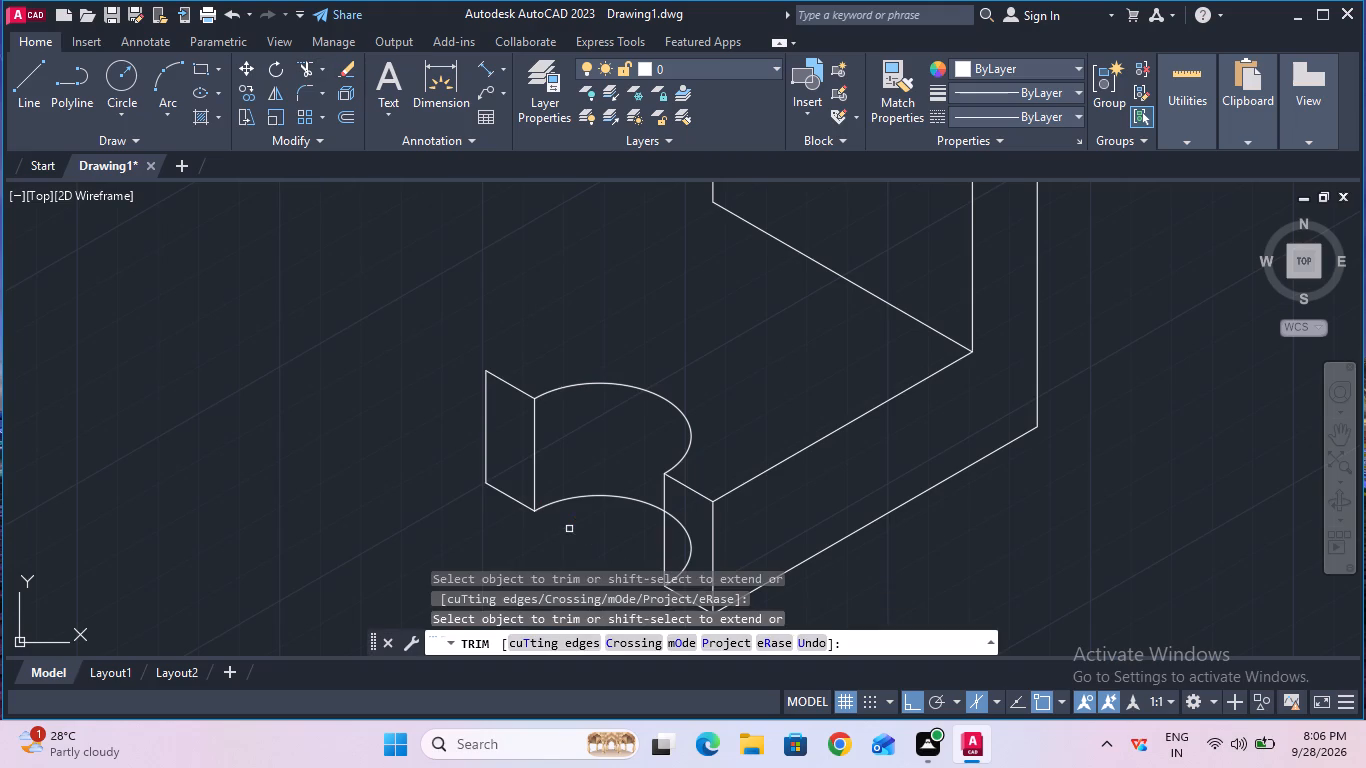
click(690, 561)
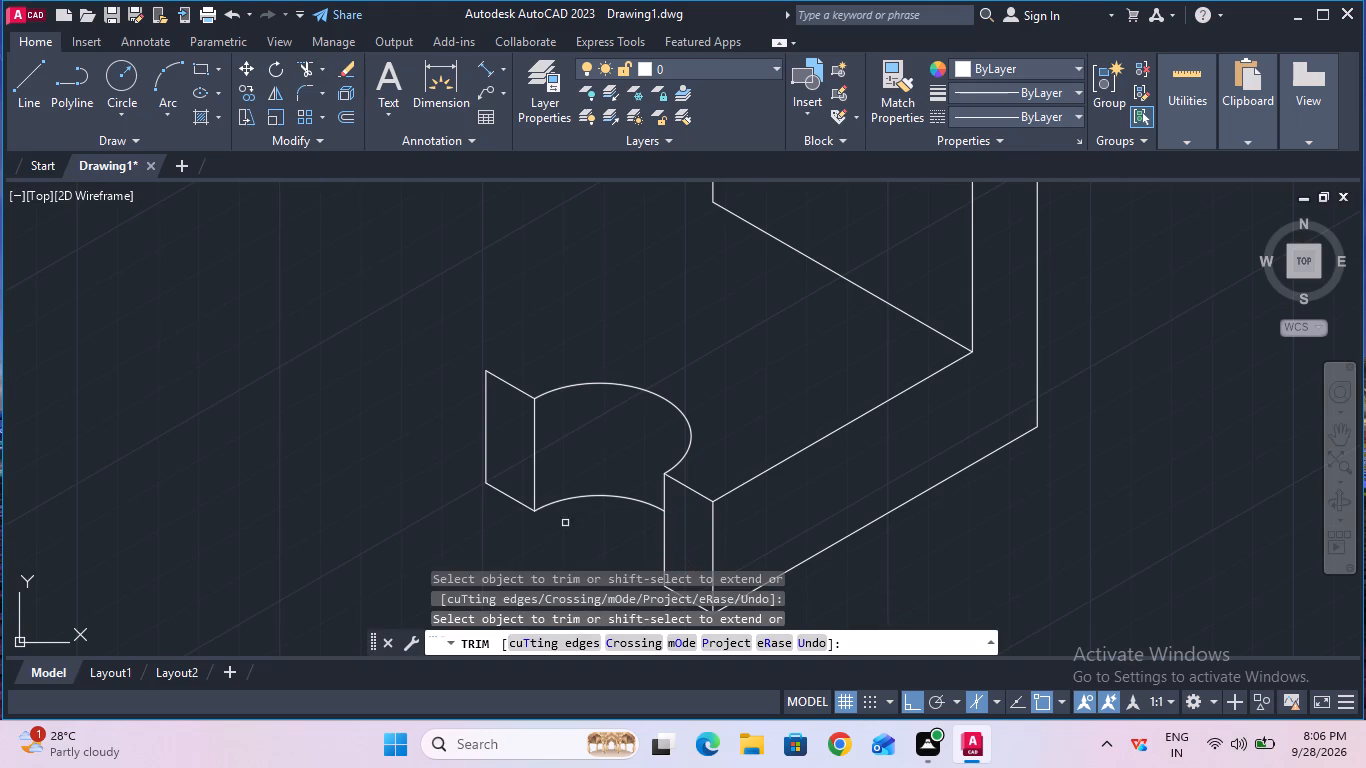
key(Escape)
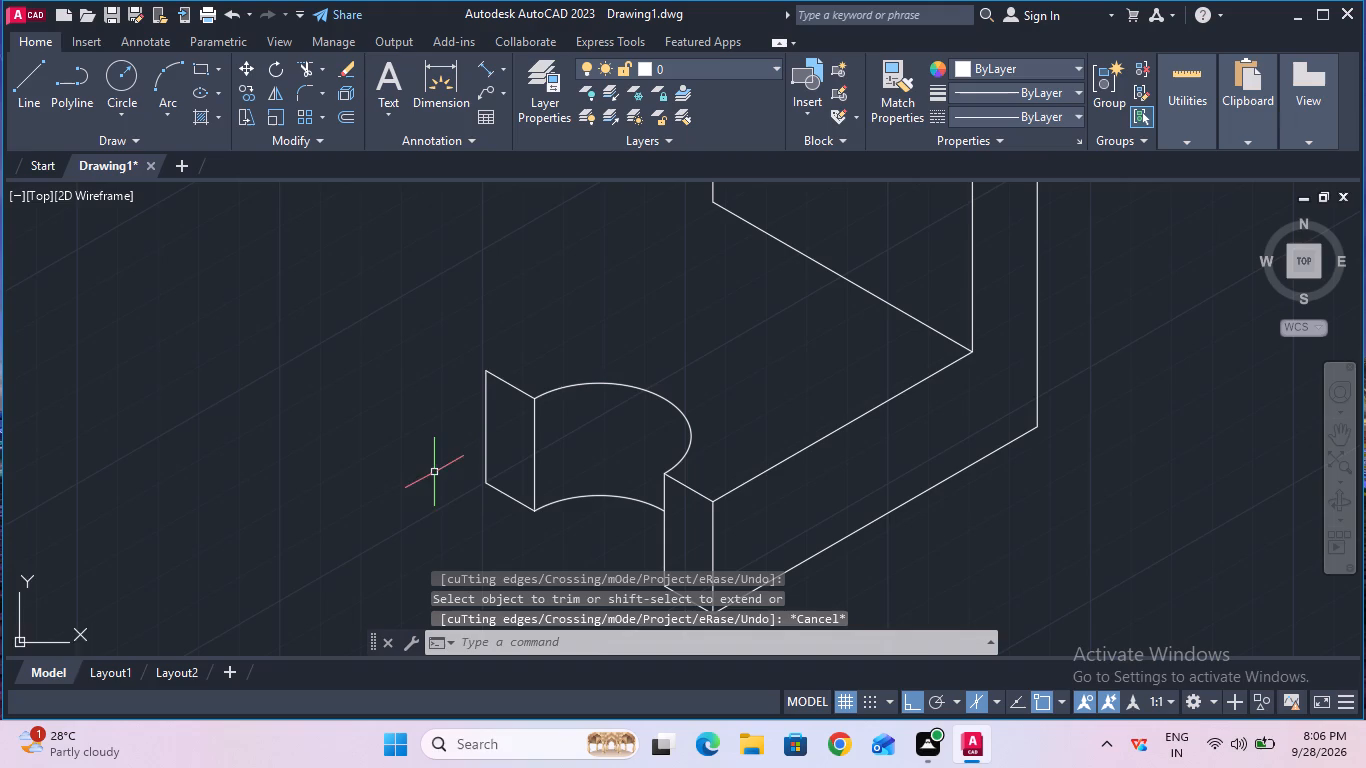
Add a centerline between the upper and lower edges of the upright plate's front face.
ctrl+scroll(434, 472, down, 1)
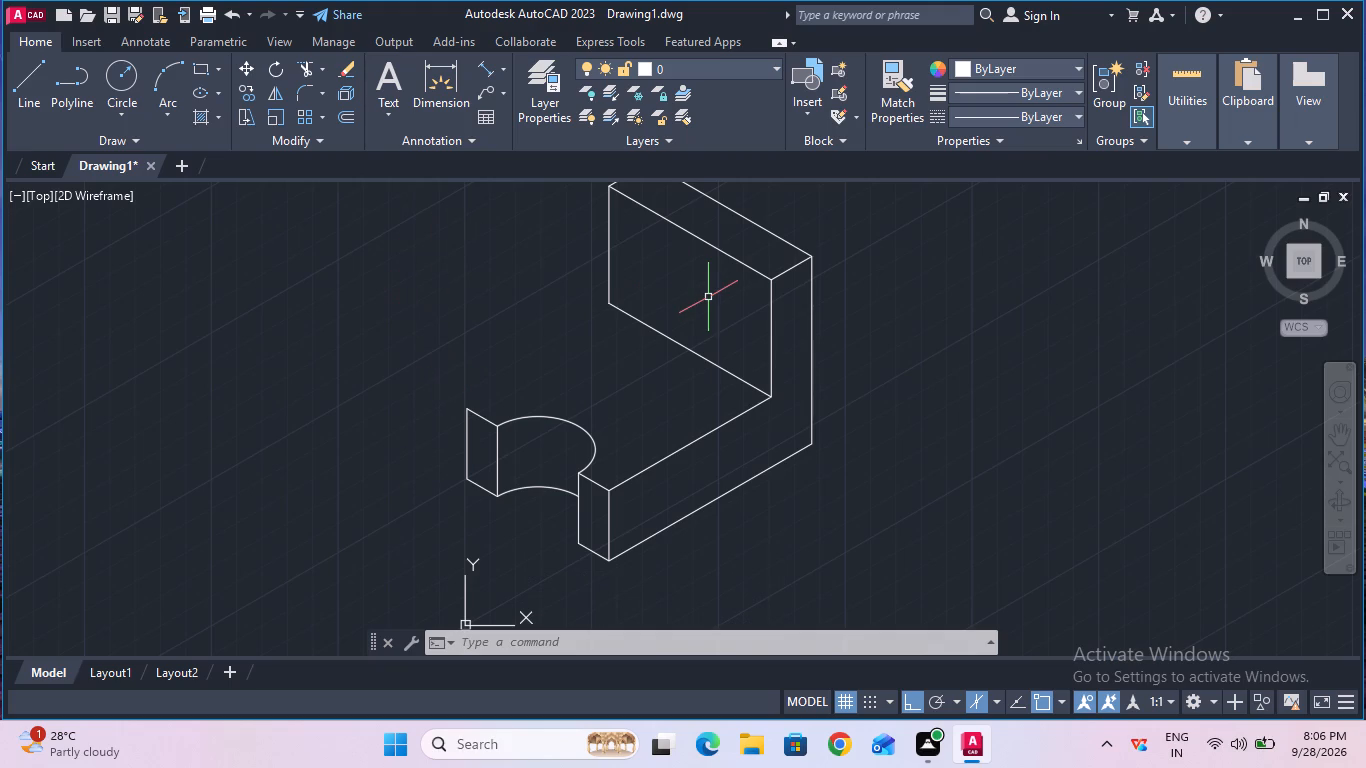
text(cl)
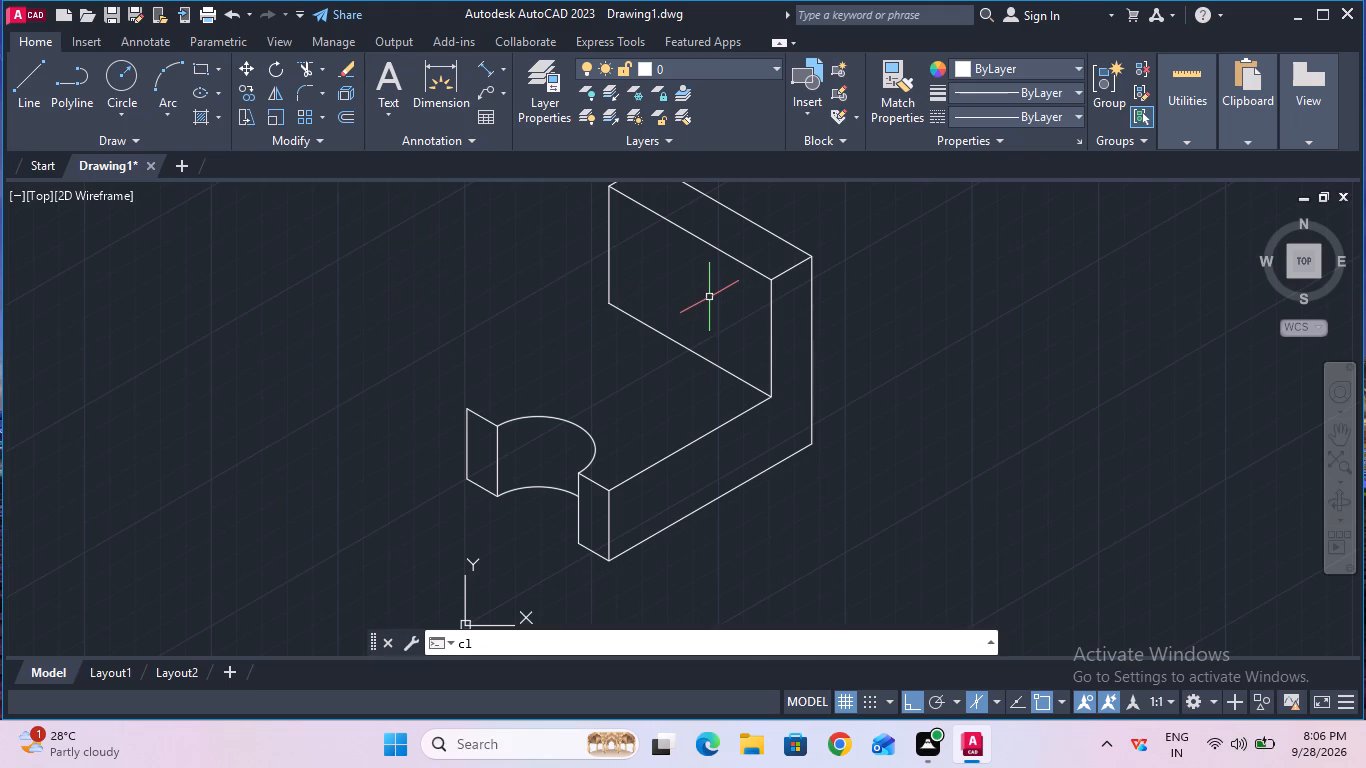
click(584, 417)
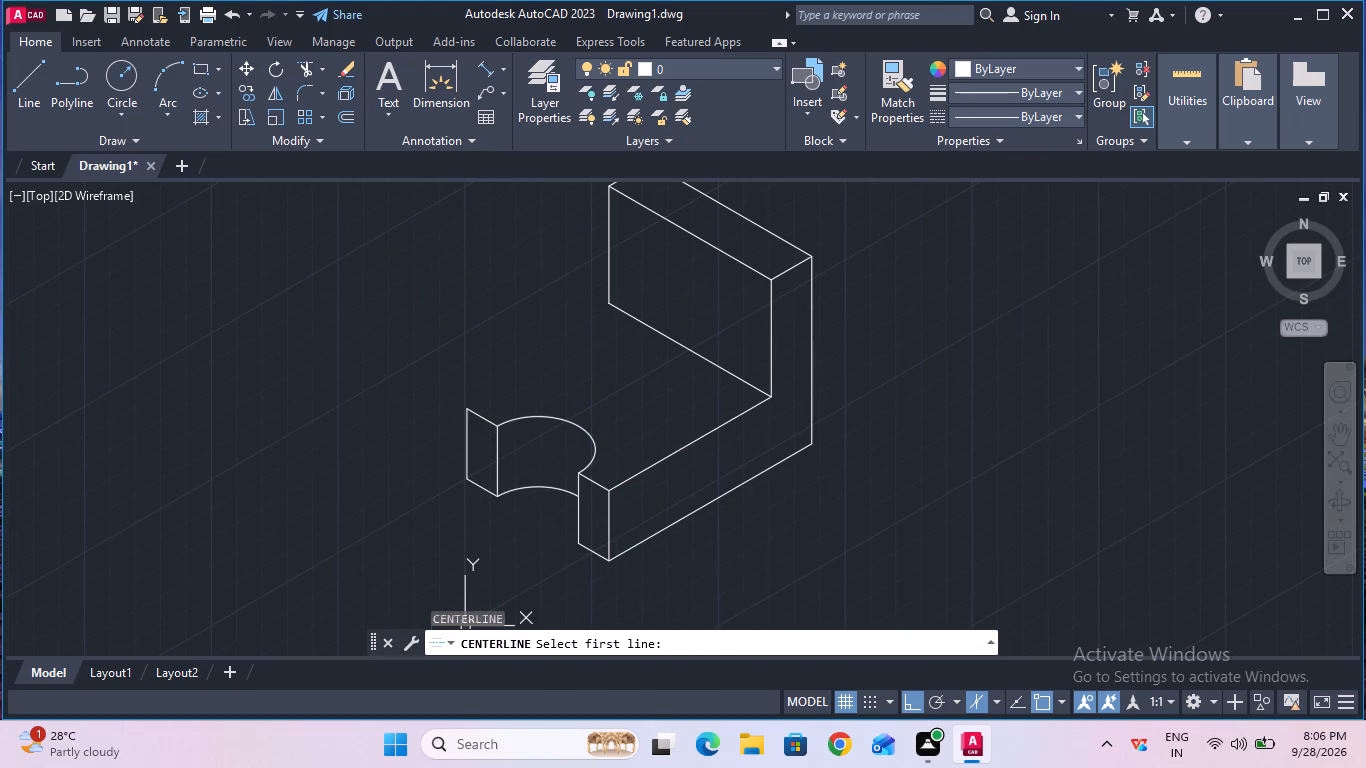
click(674, 342)
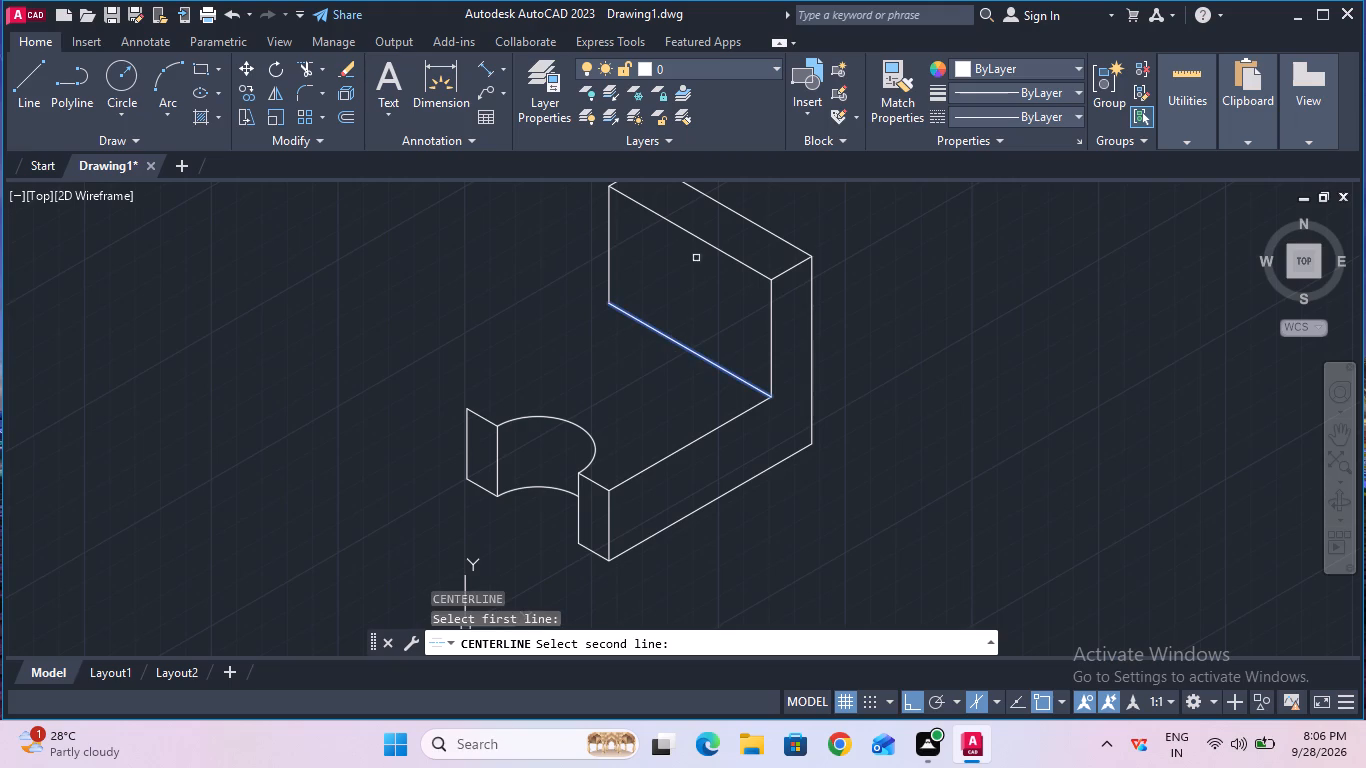
click(703, 237)
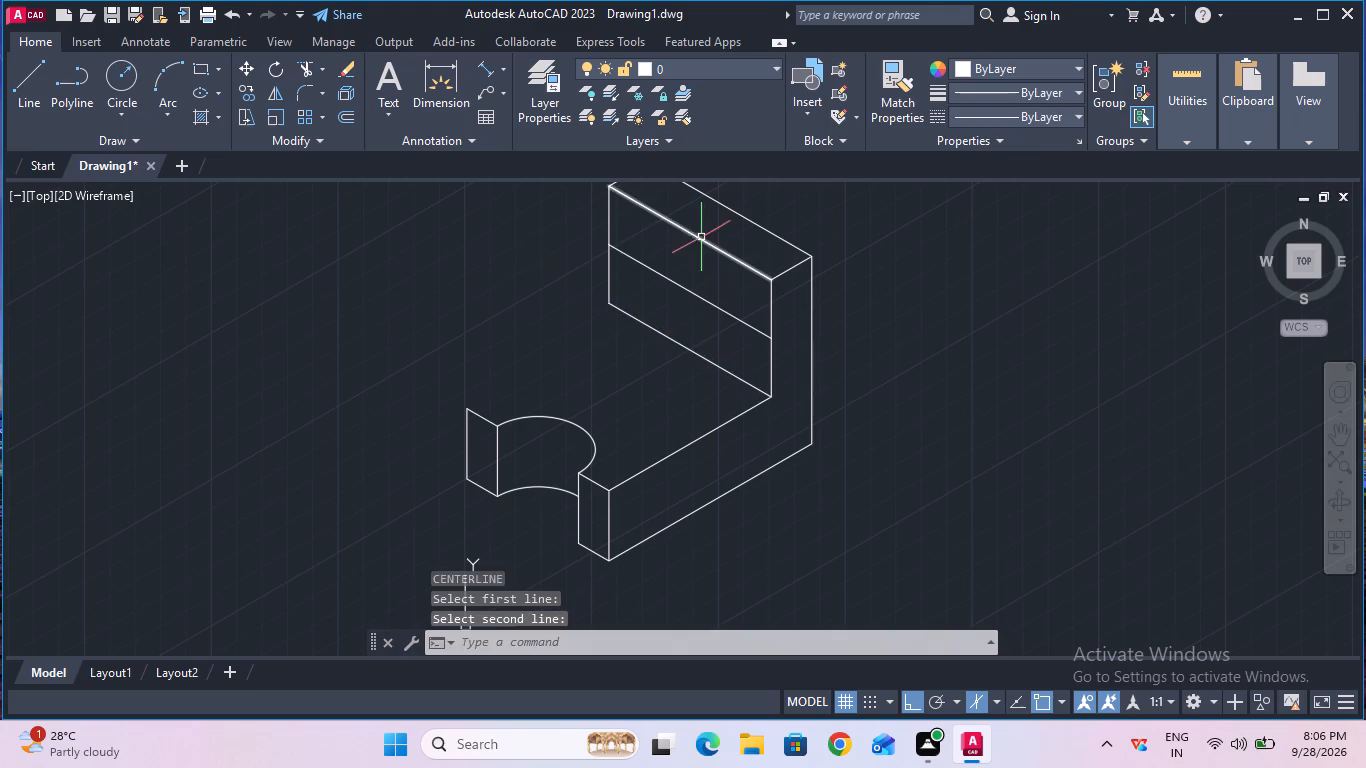
key(Escape)
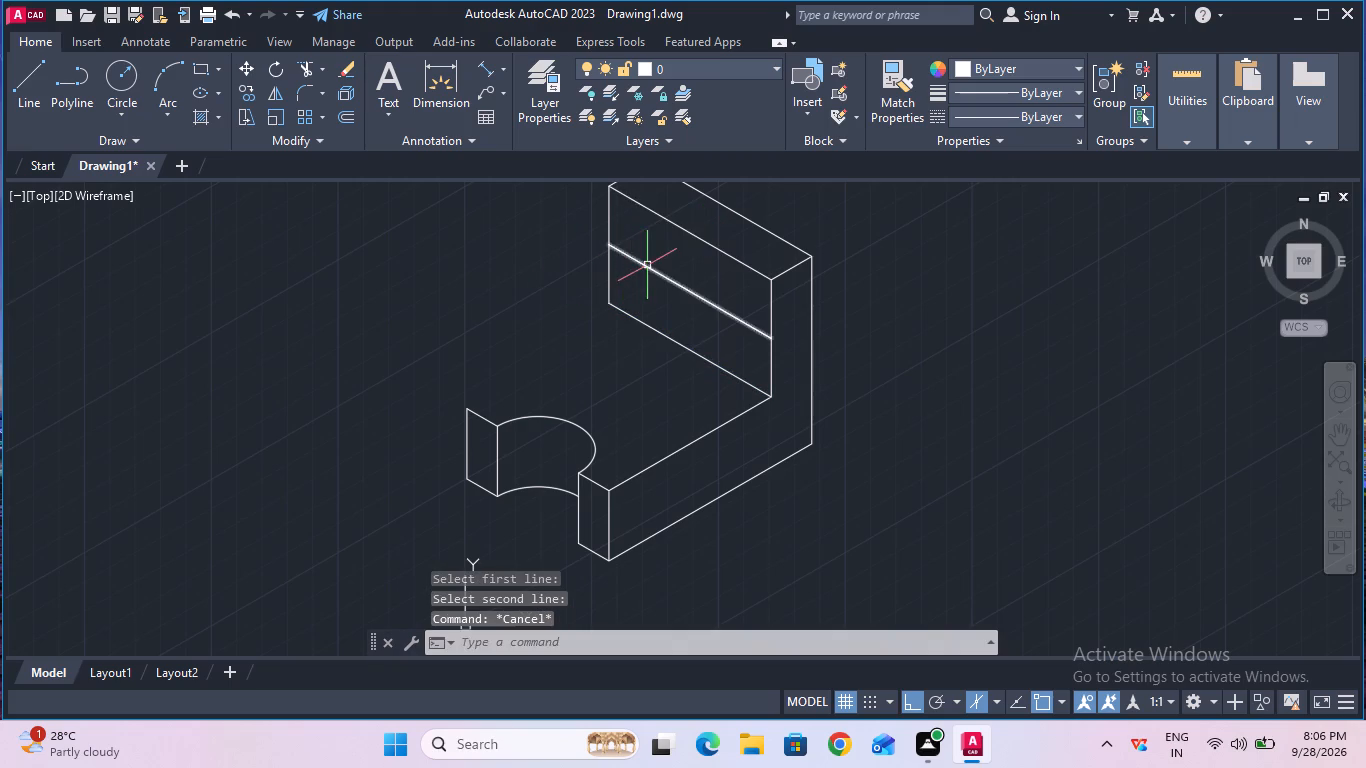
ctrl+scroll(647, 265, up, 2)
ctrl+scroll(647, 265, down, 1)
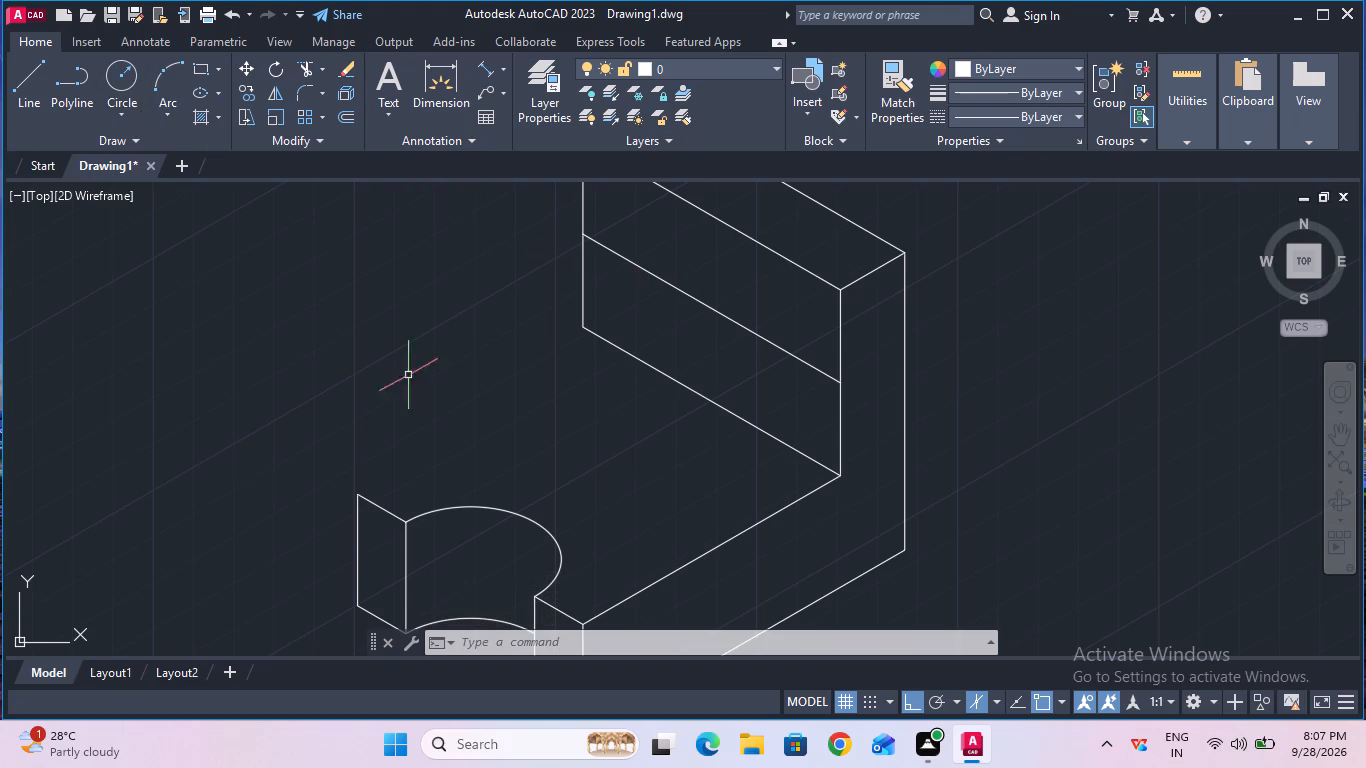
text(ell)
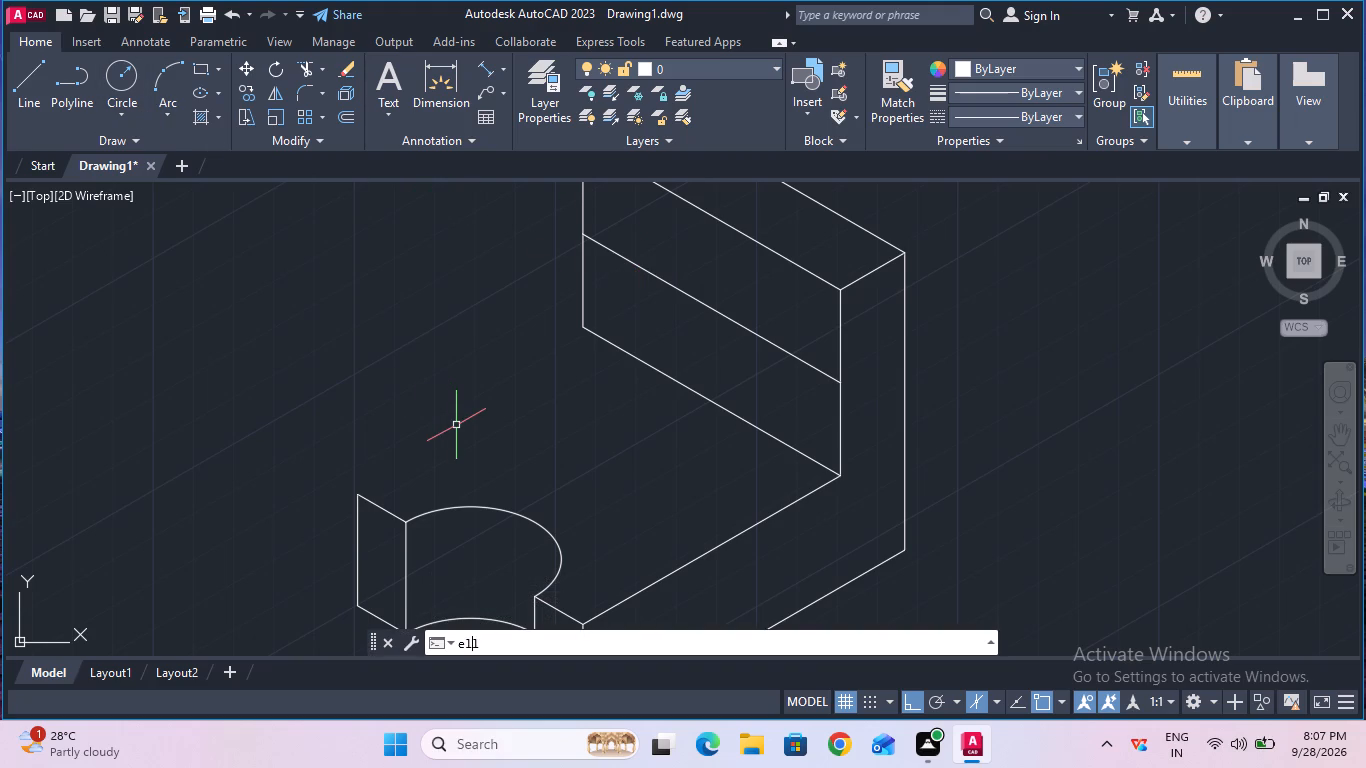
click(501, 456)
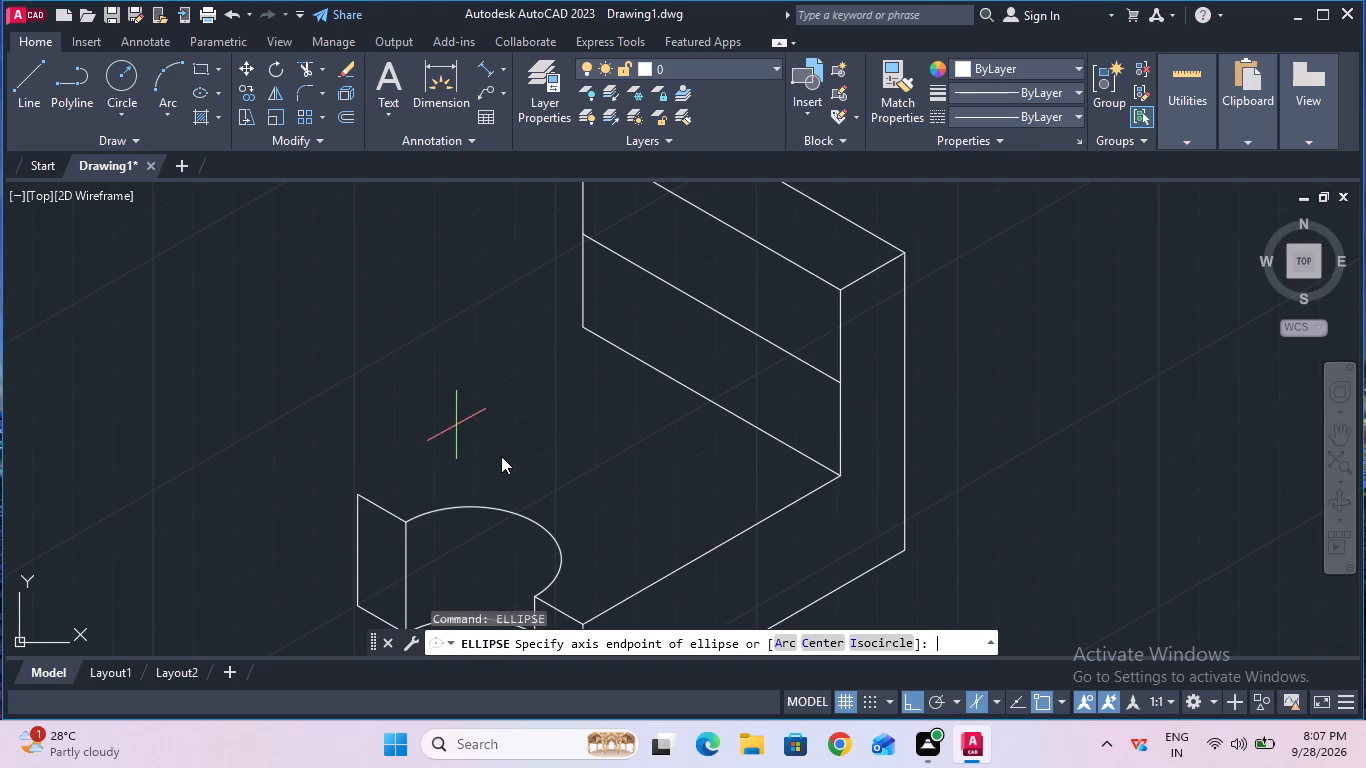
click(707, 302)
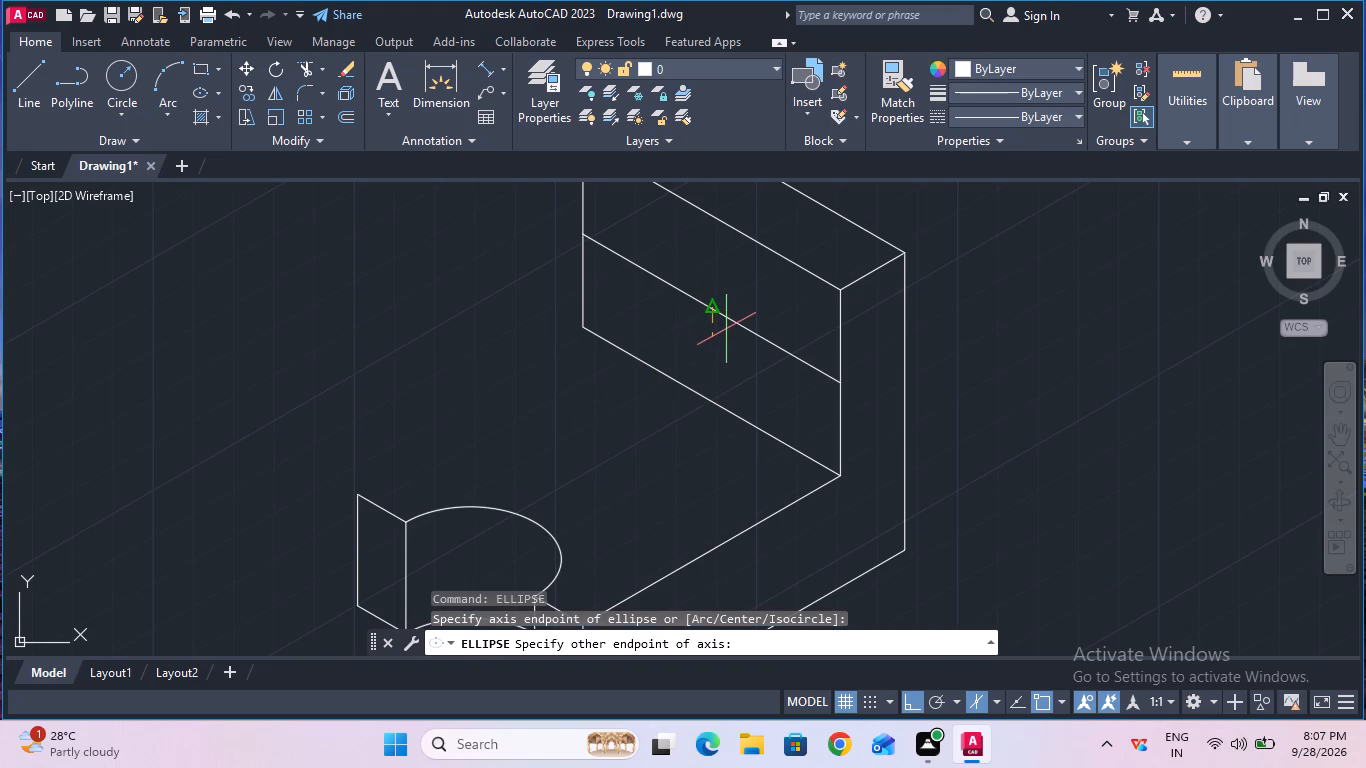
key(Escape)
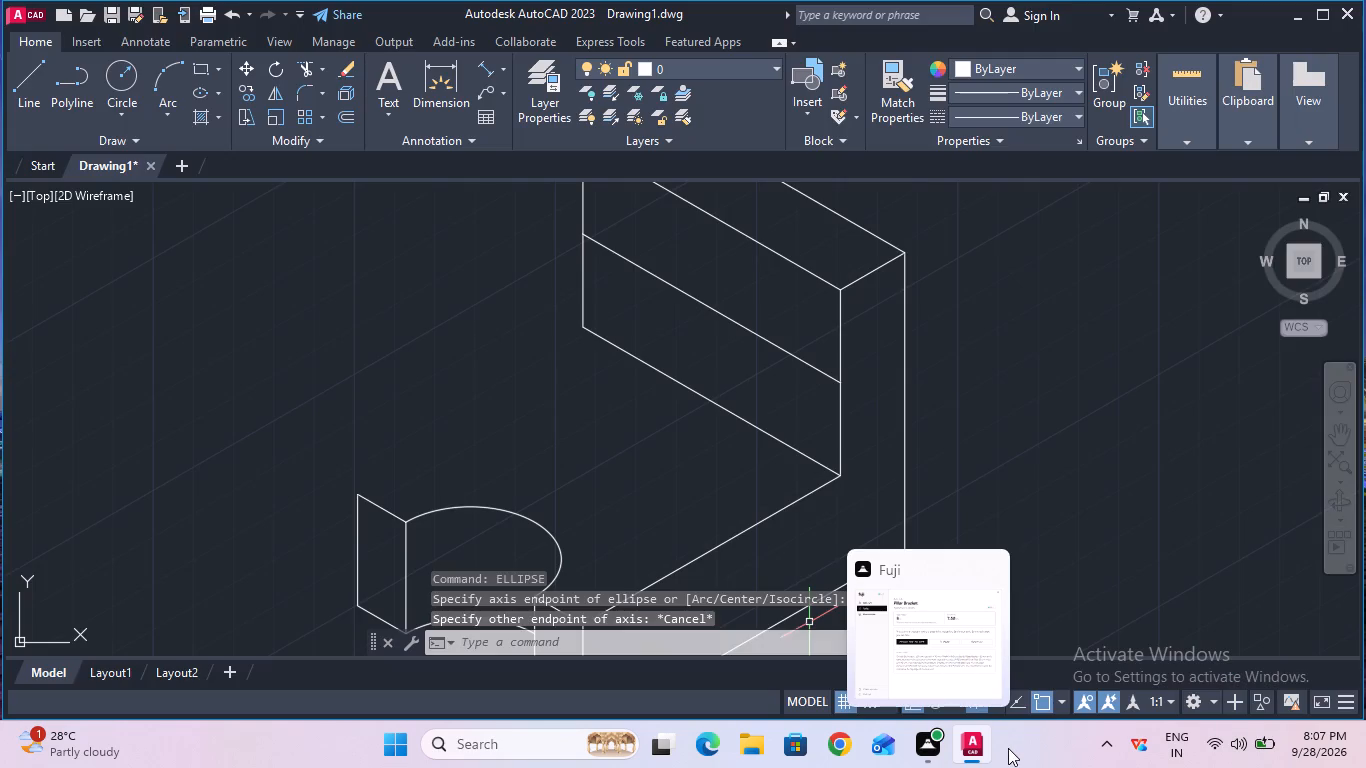
Draw an isocircle of radius 20 mm on the Left isoplane, centred at the midpoint of the upright's centerline.
text(ell)
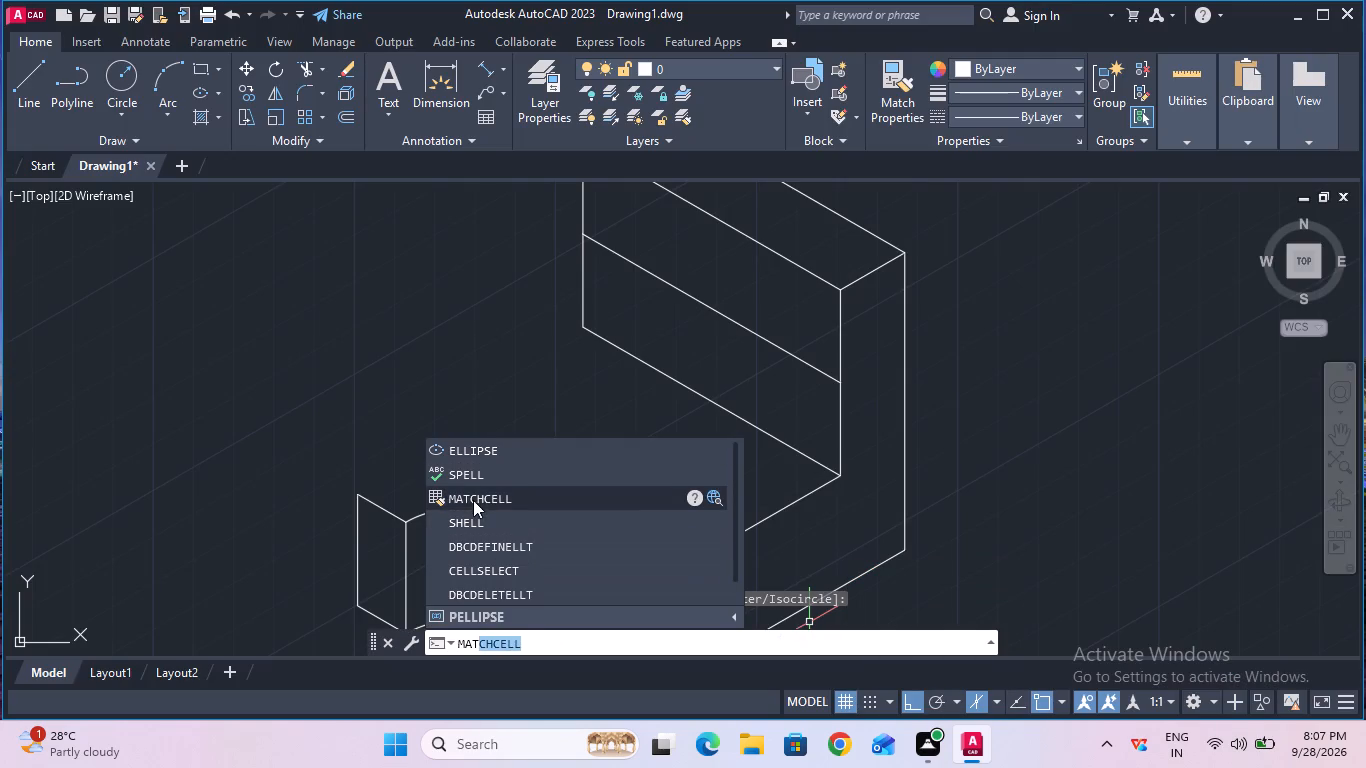
click(499, 451)
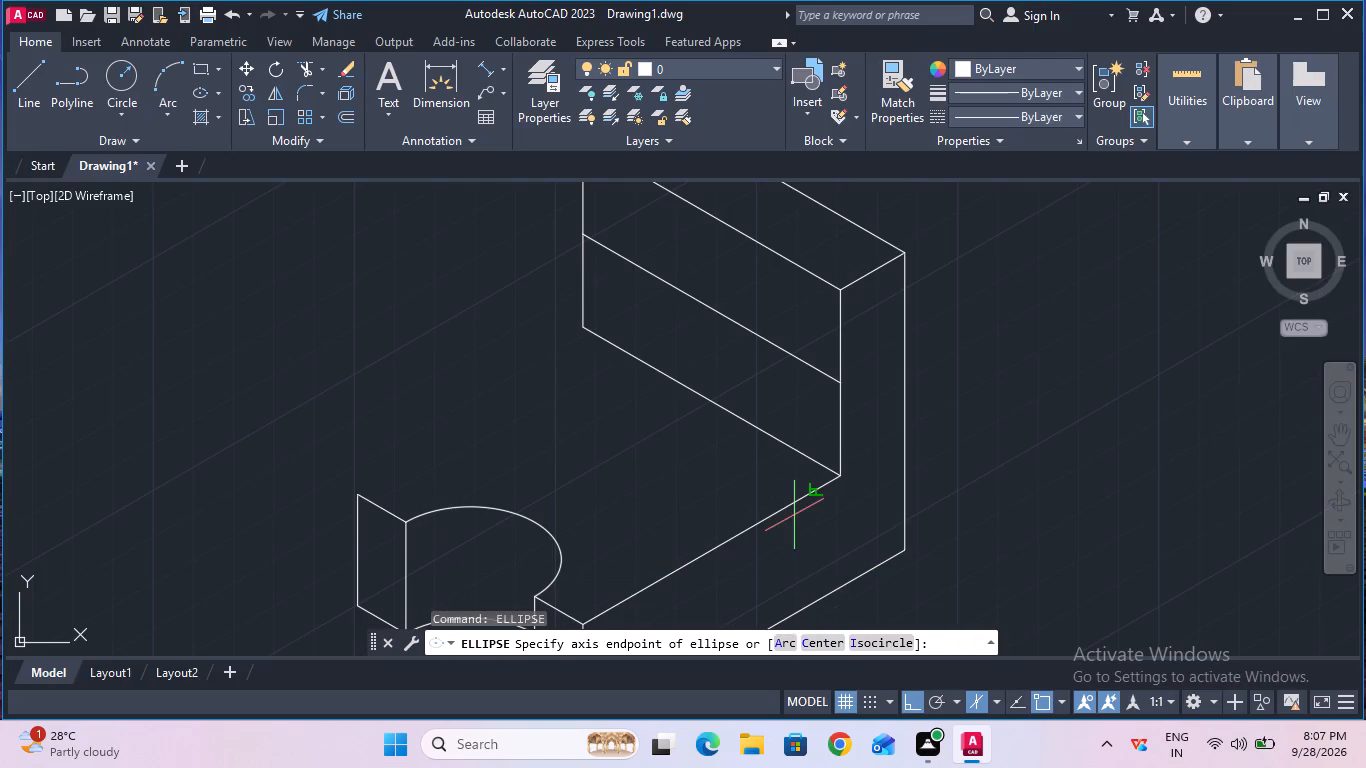
click(896, 640)
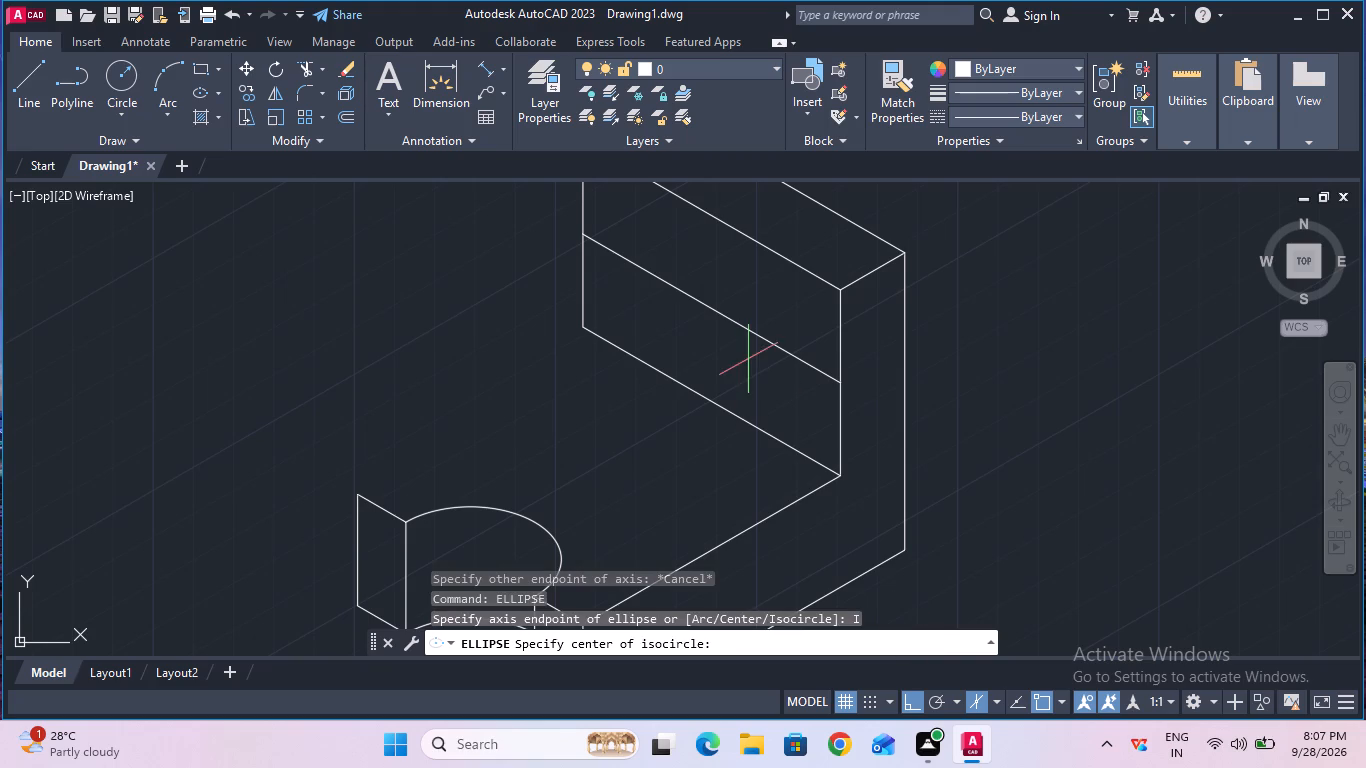
click(711, 308)
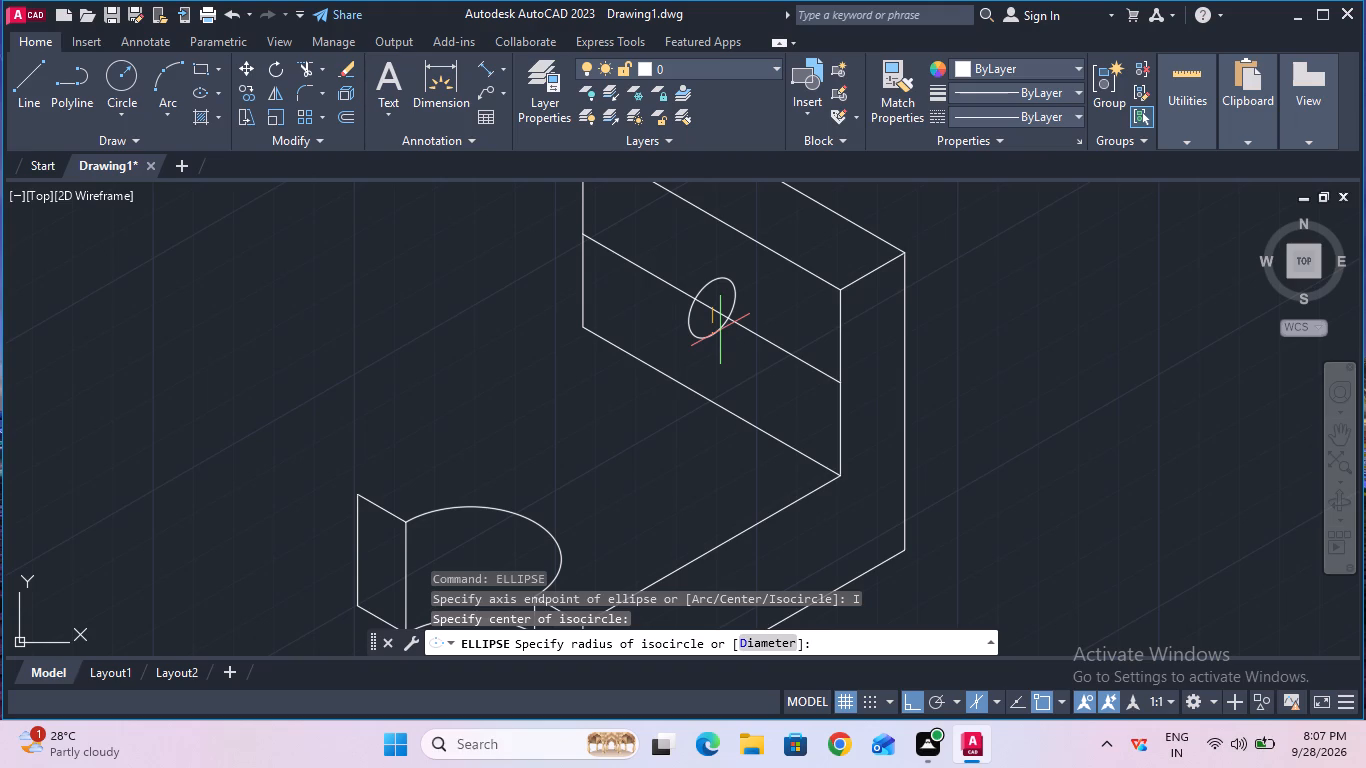
key(F5)
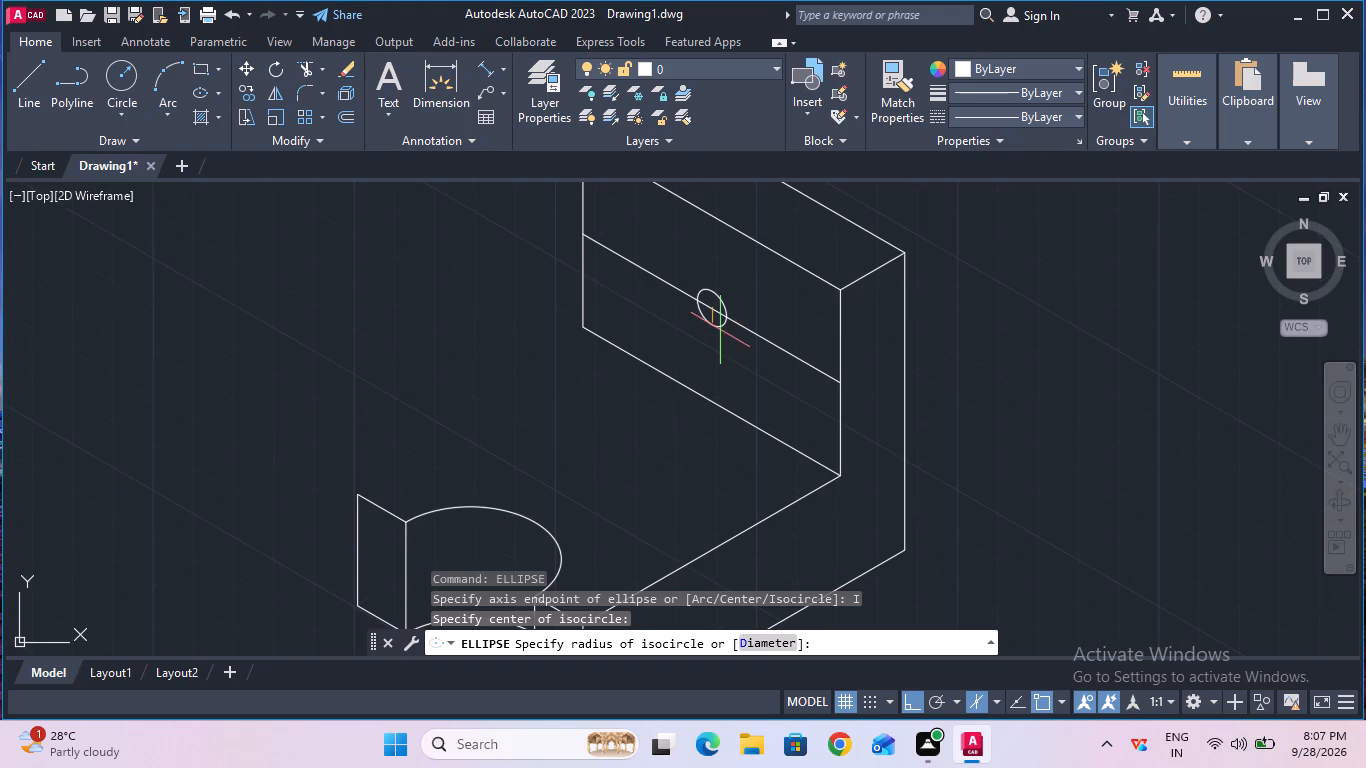
key(2)
key(0)
key(Return)
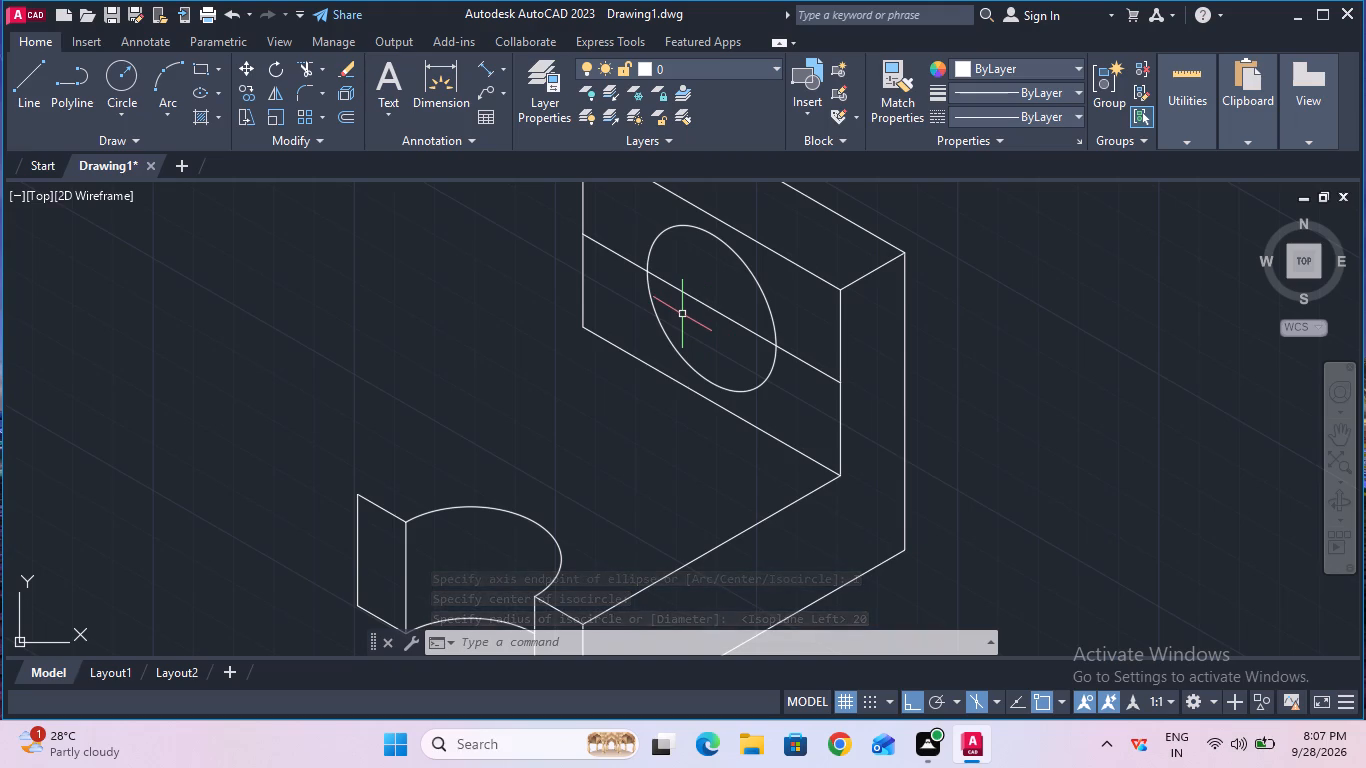
Copy the isocircle from its centre 40 mm outward from the upright's front face, along the base direction on the Top isoplane.
ctrl+scroll(682, 315, down, 1)
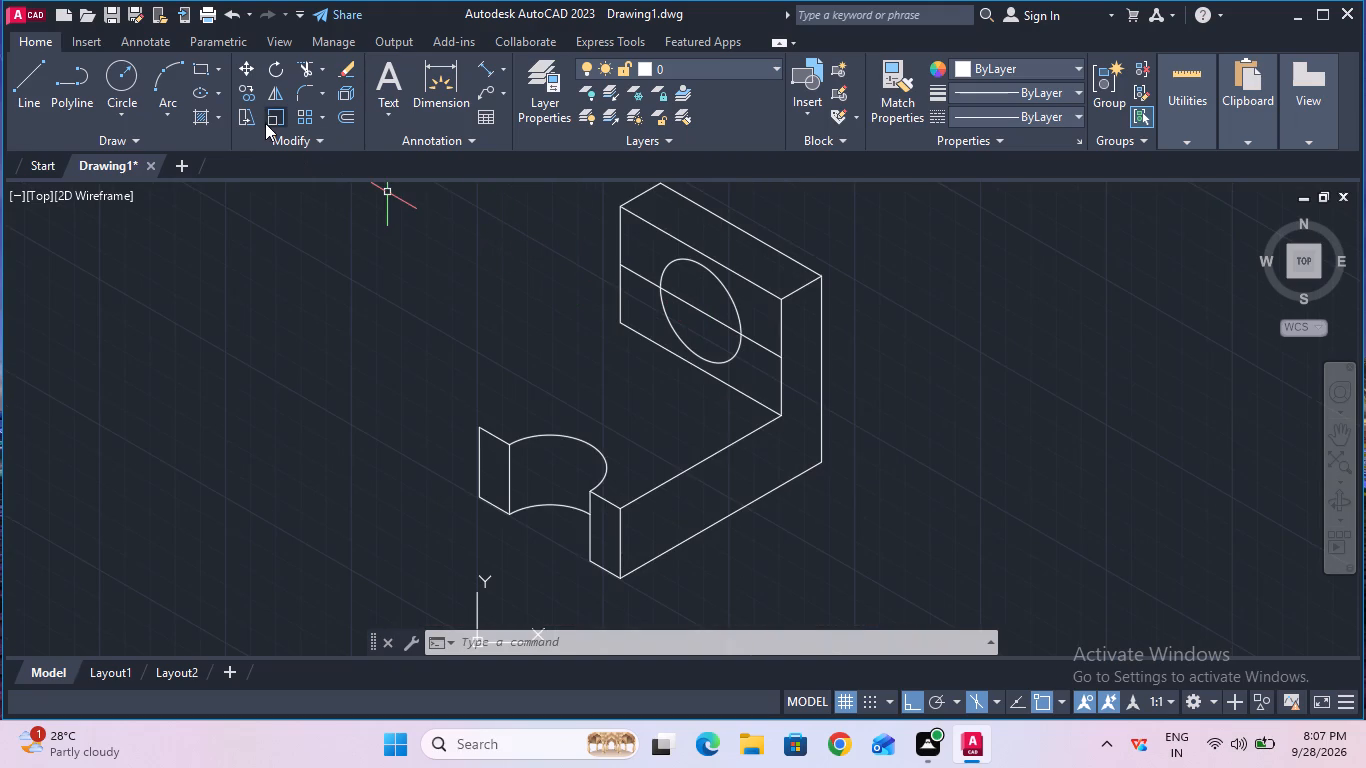
click(248, 95)
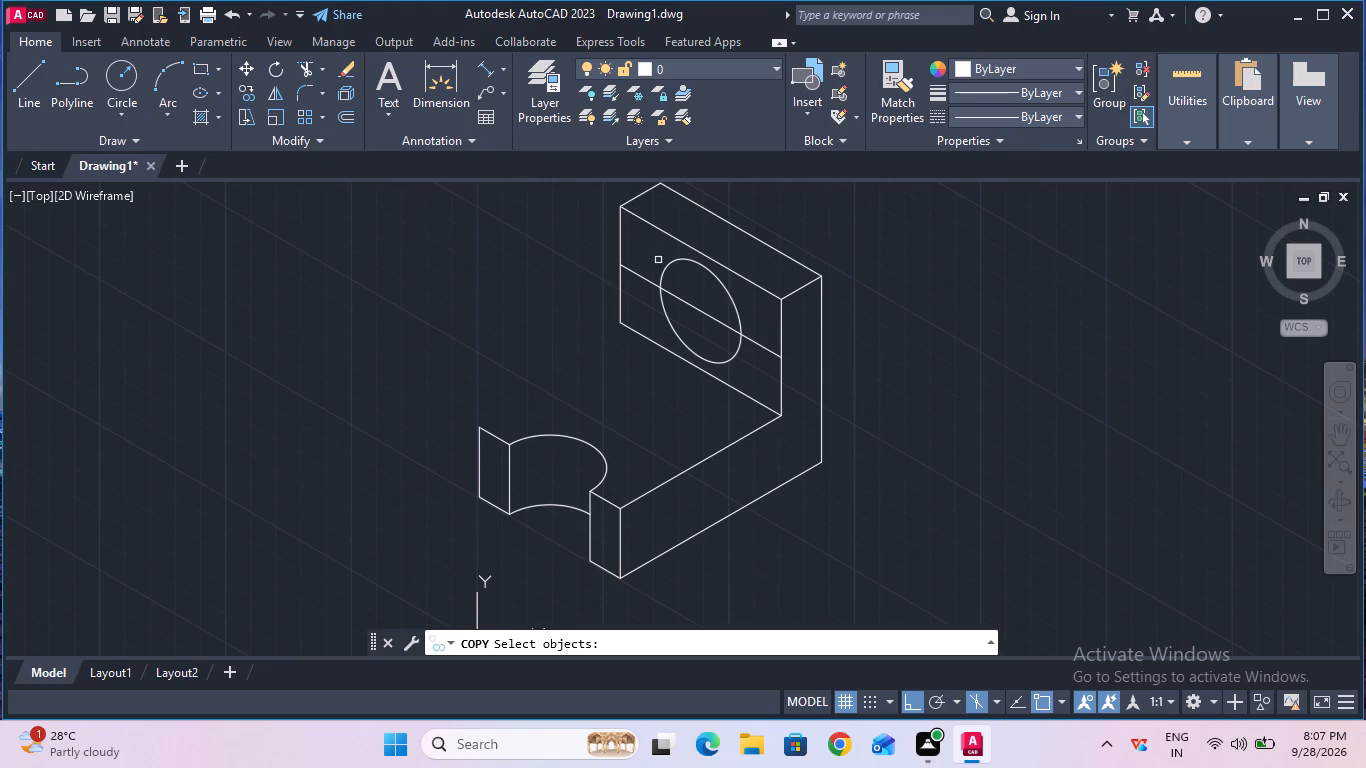
click(666, 266)
key(Return)
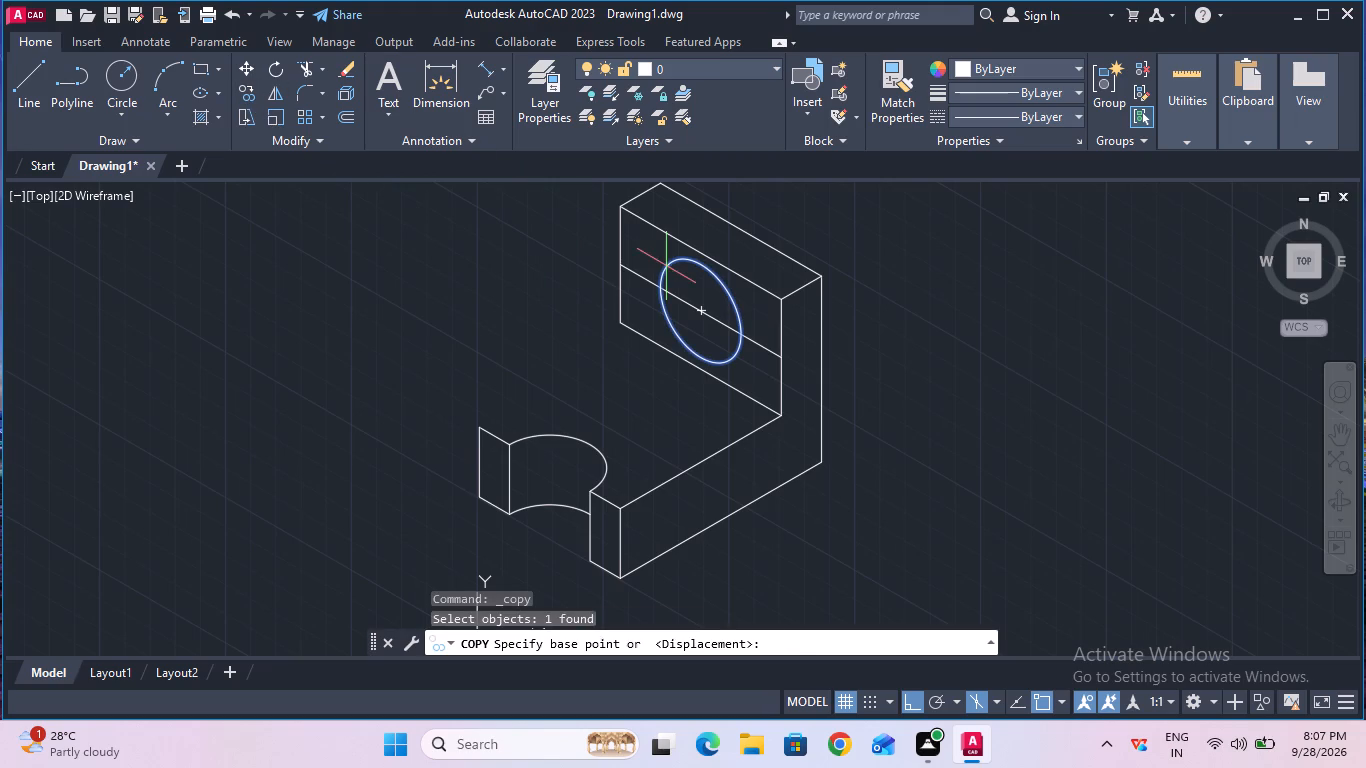
click(707, 311)
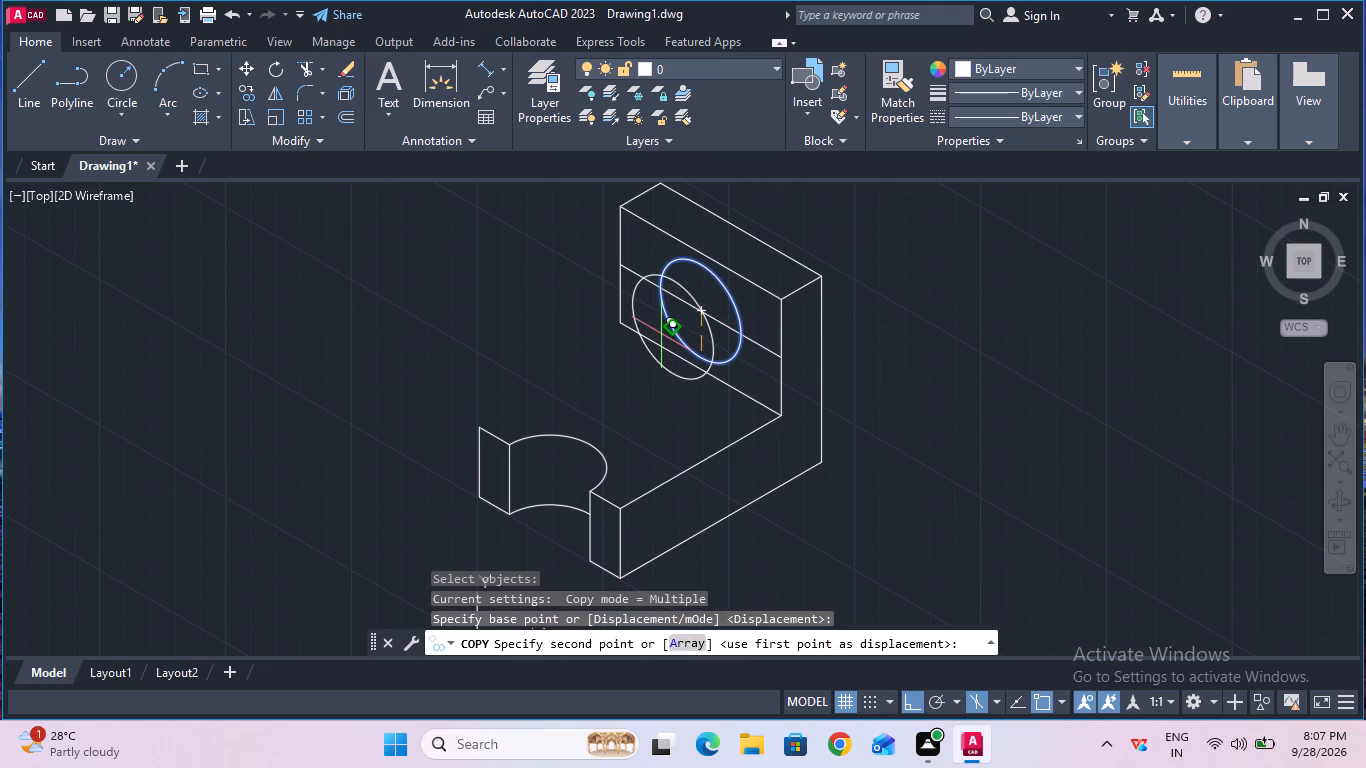
key(F5)
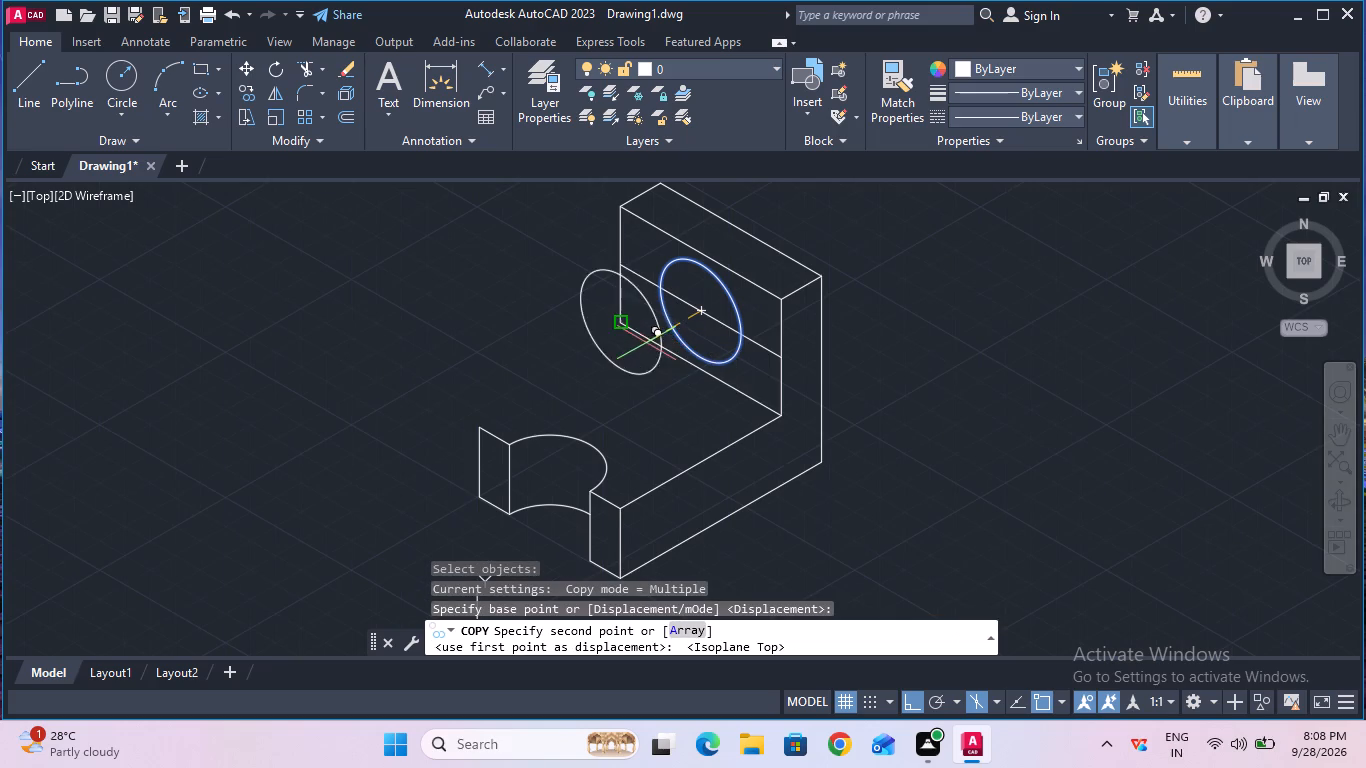
text(40)
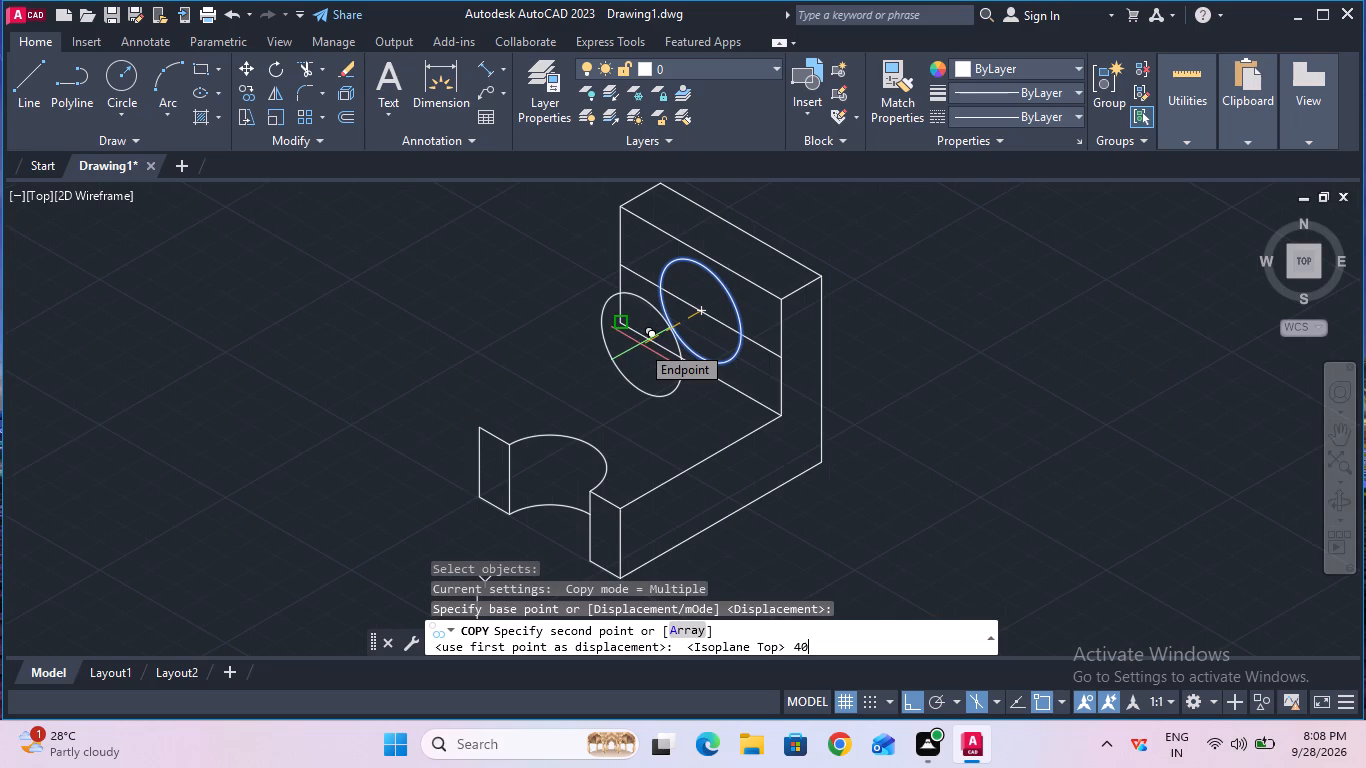
key(Return)
key(Escape)
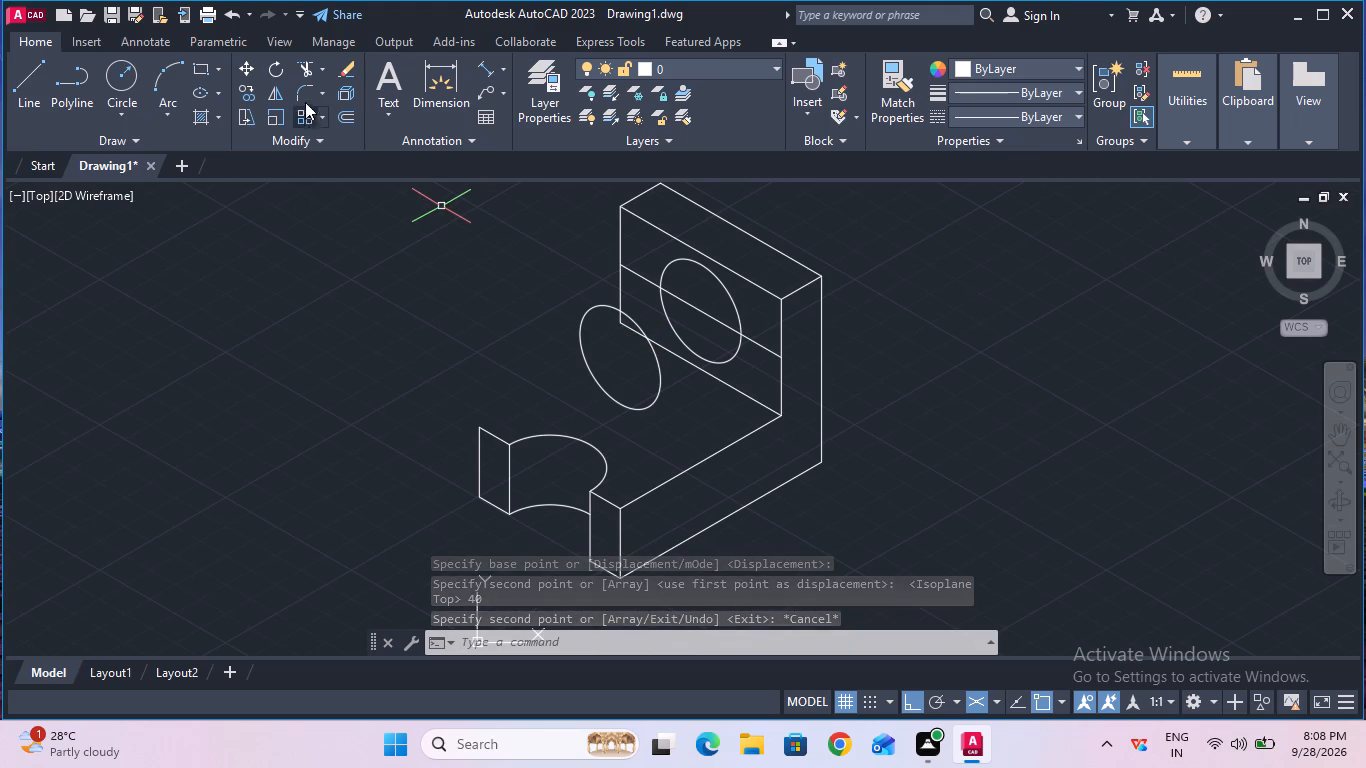
Trim the portions of the upright's vertical edge and lower front-face edge that lie inside the boss's outer isocircle.
click(300, 73)
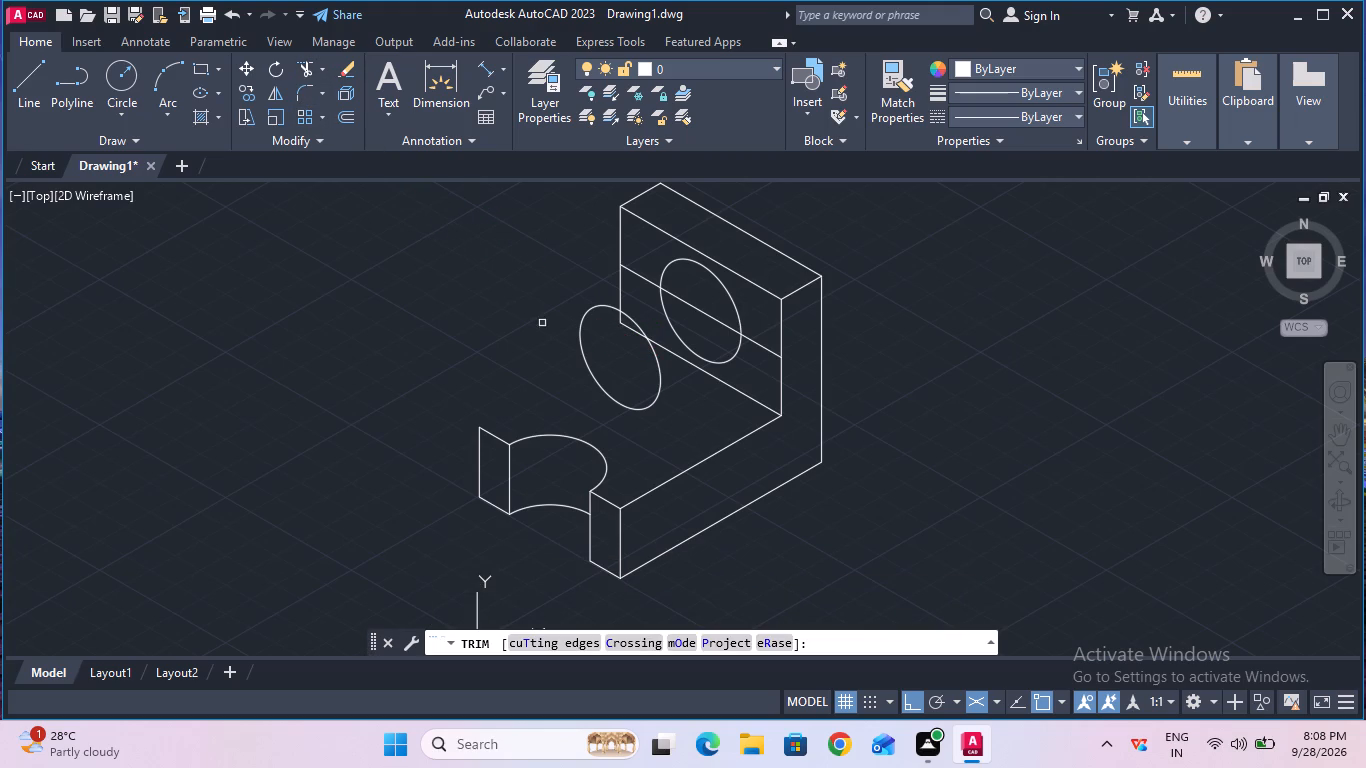
click(628, 330)
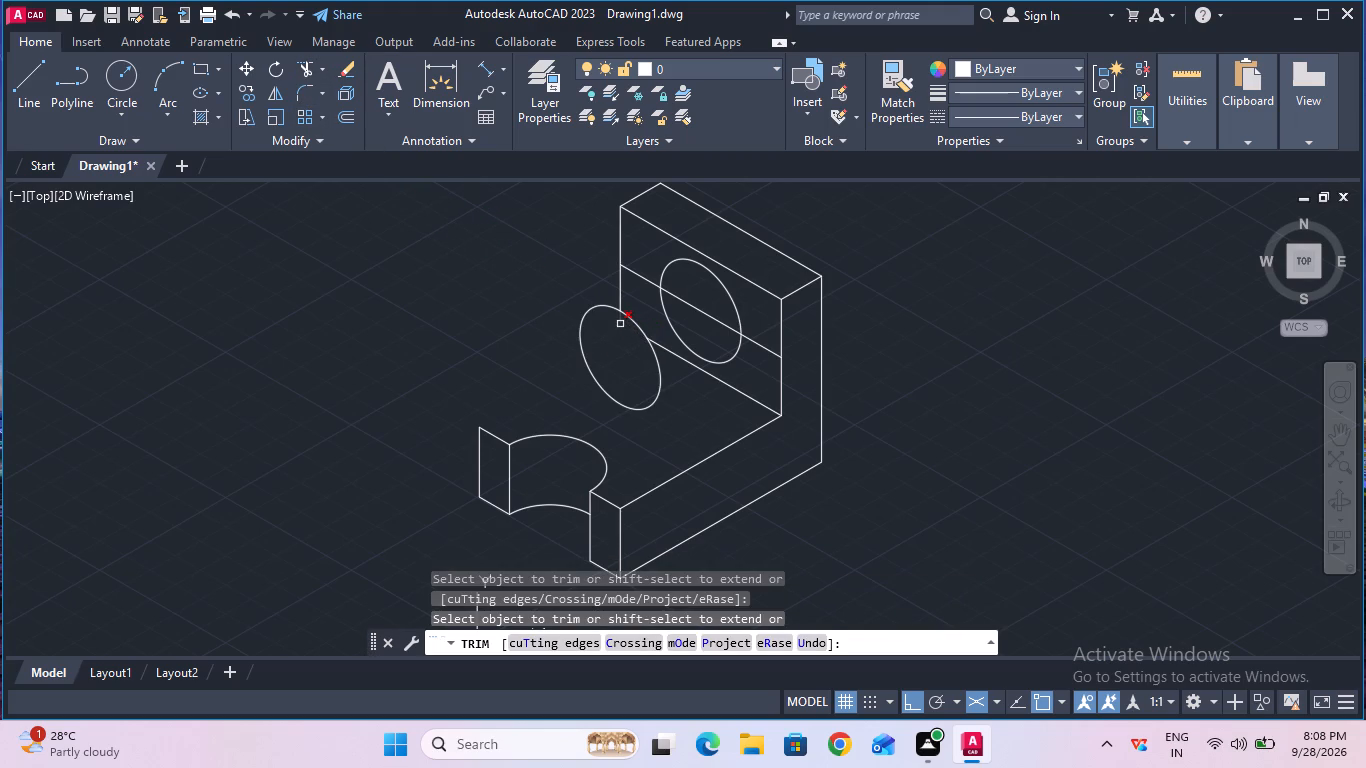
click(620, 324)
key(Escape)
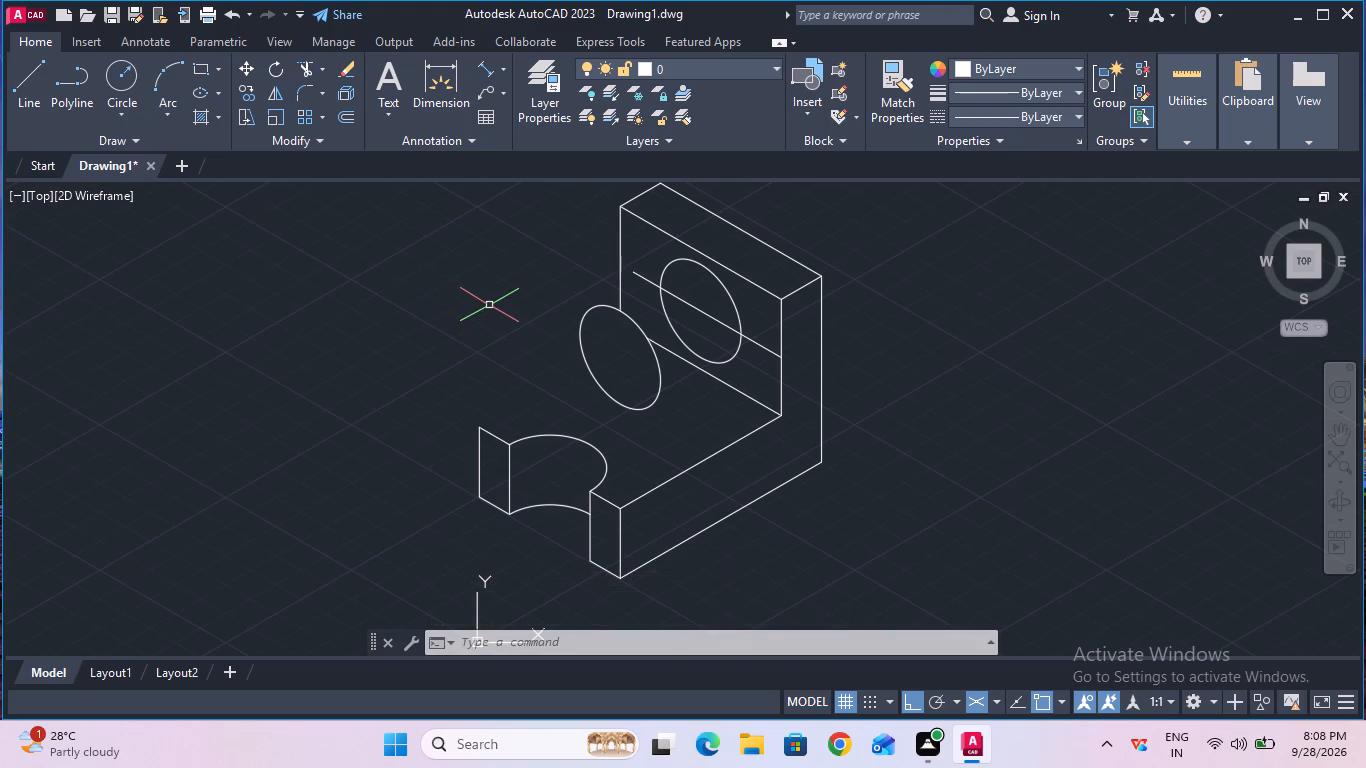
Draw two straight side lines joining the matching upper and lower quadrants of the boss's outer and rear isocircles.
click(41, 101)
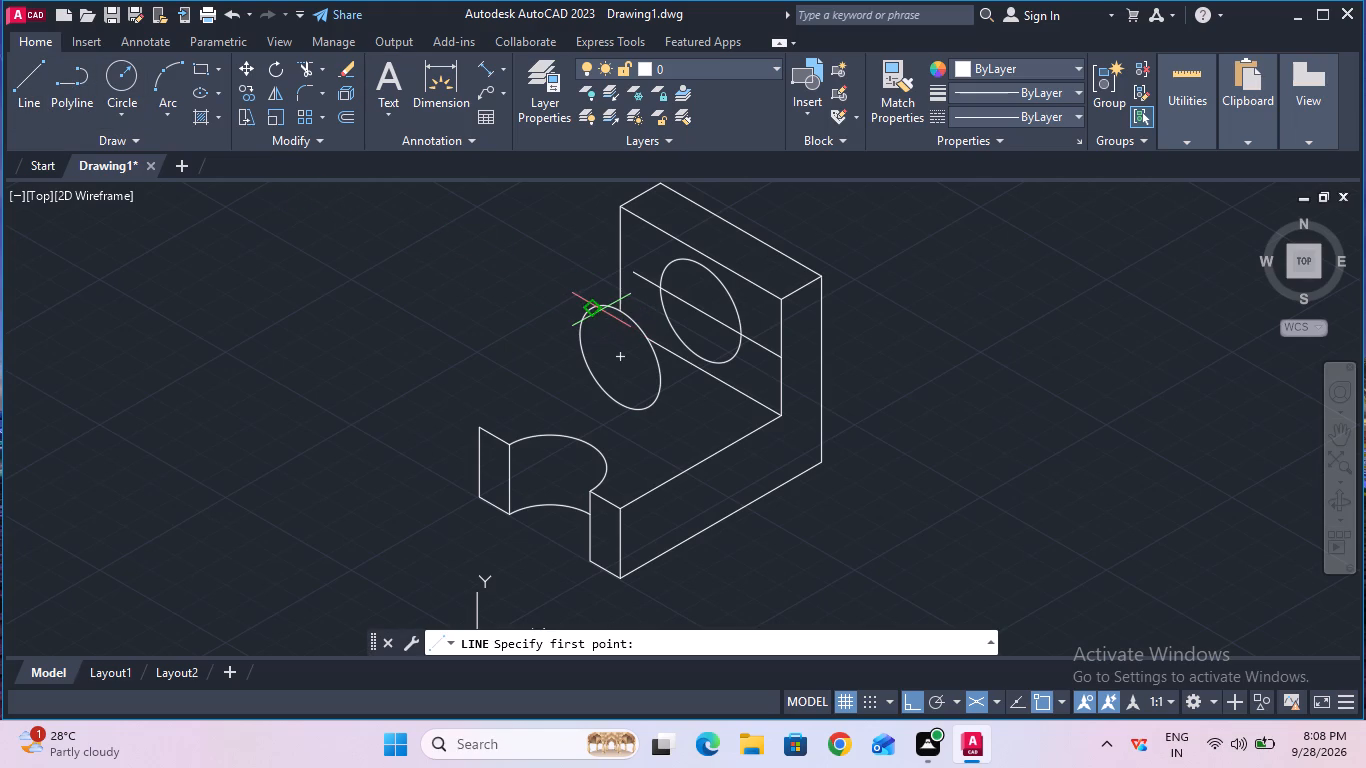
click(589, 309)
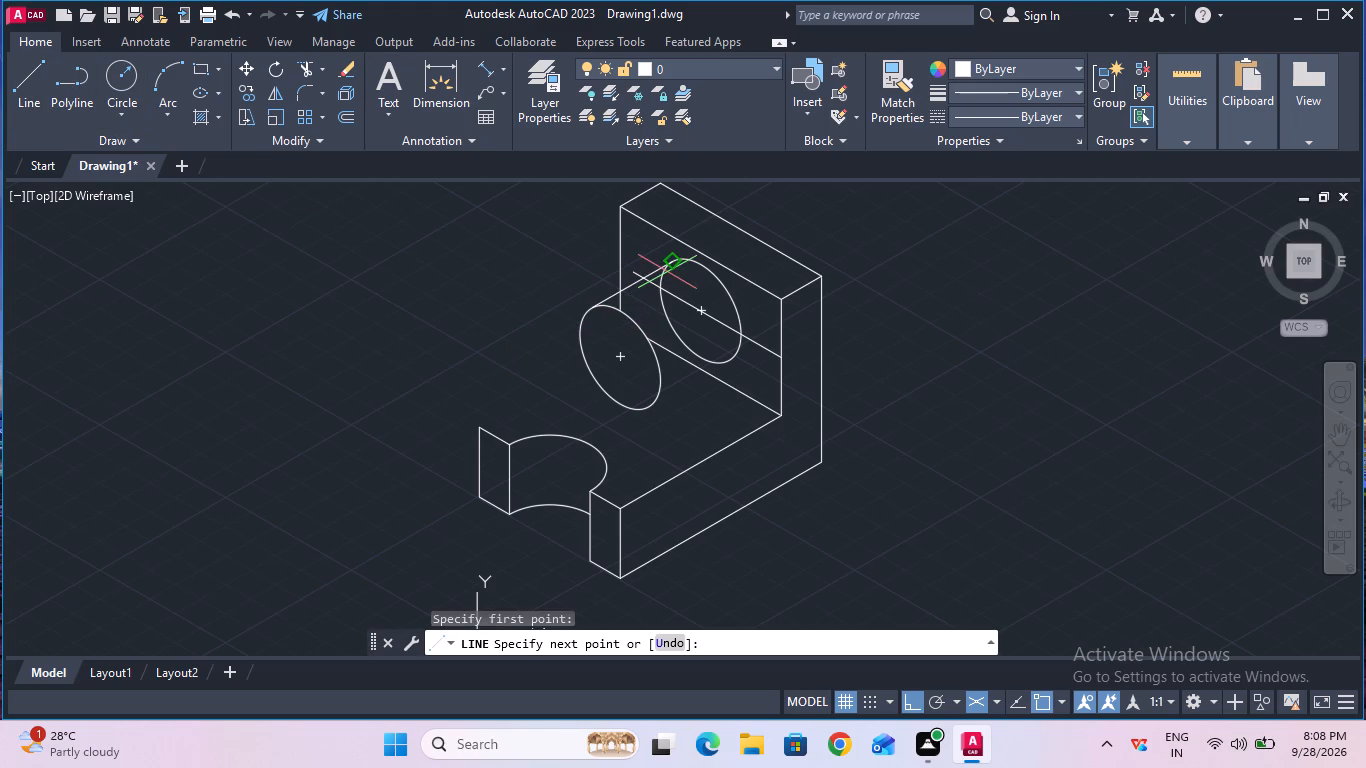
click(682, 263)
key(Escape)
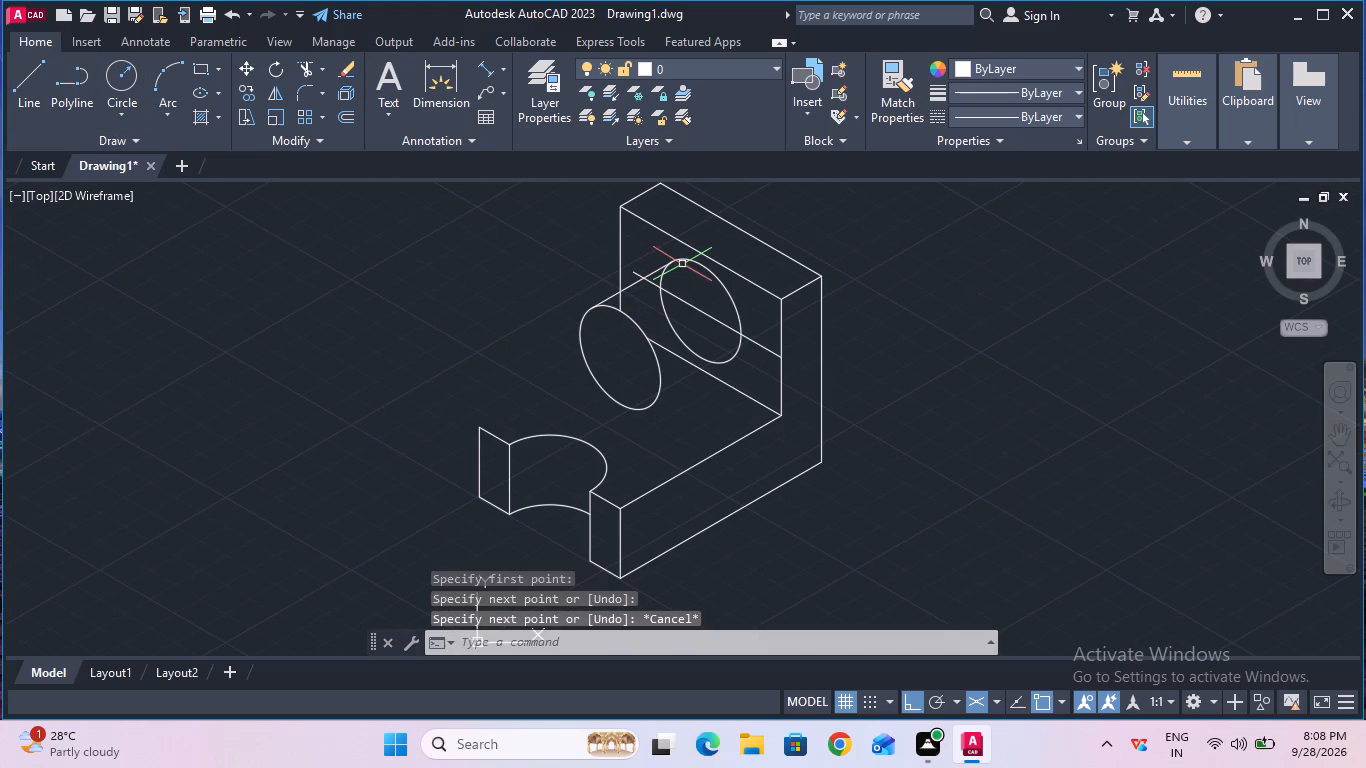
click(20, 110)
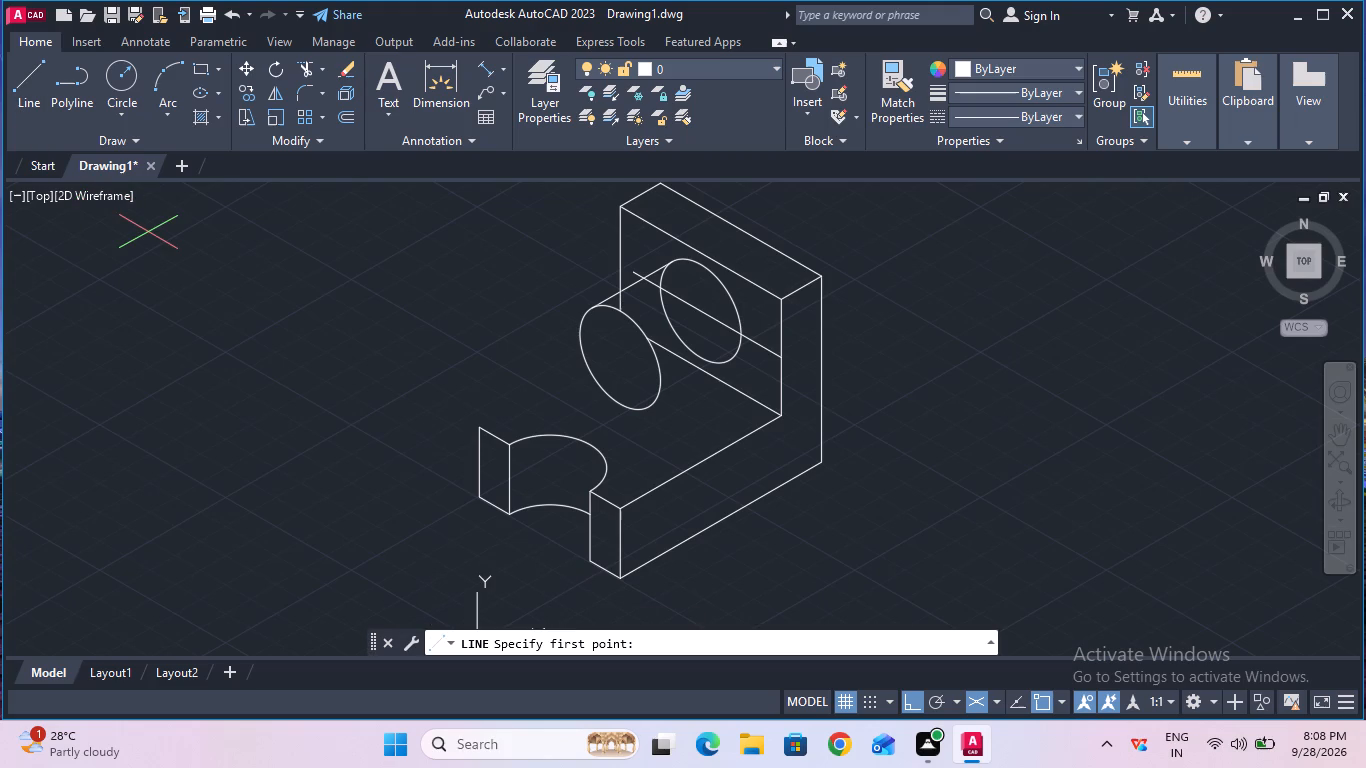
click(647, 409)
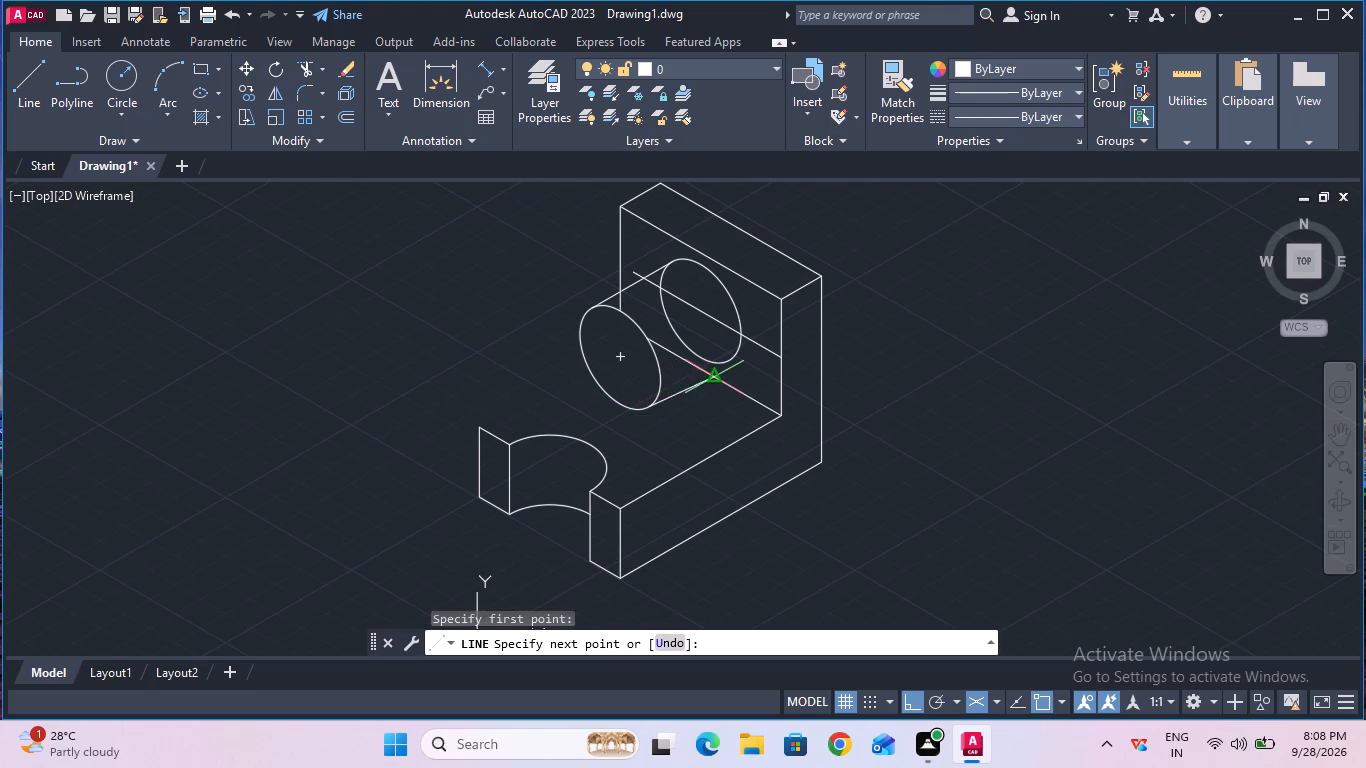
click(731, 363)
key(Escape)
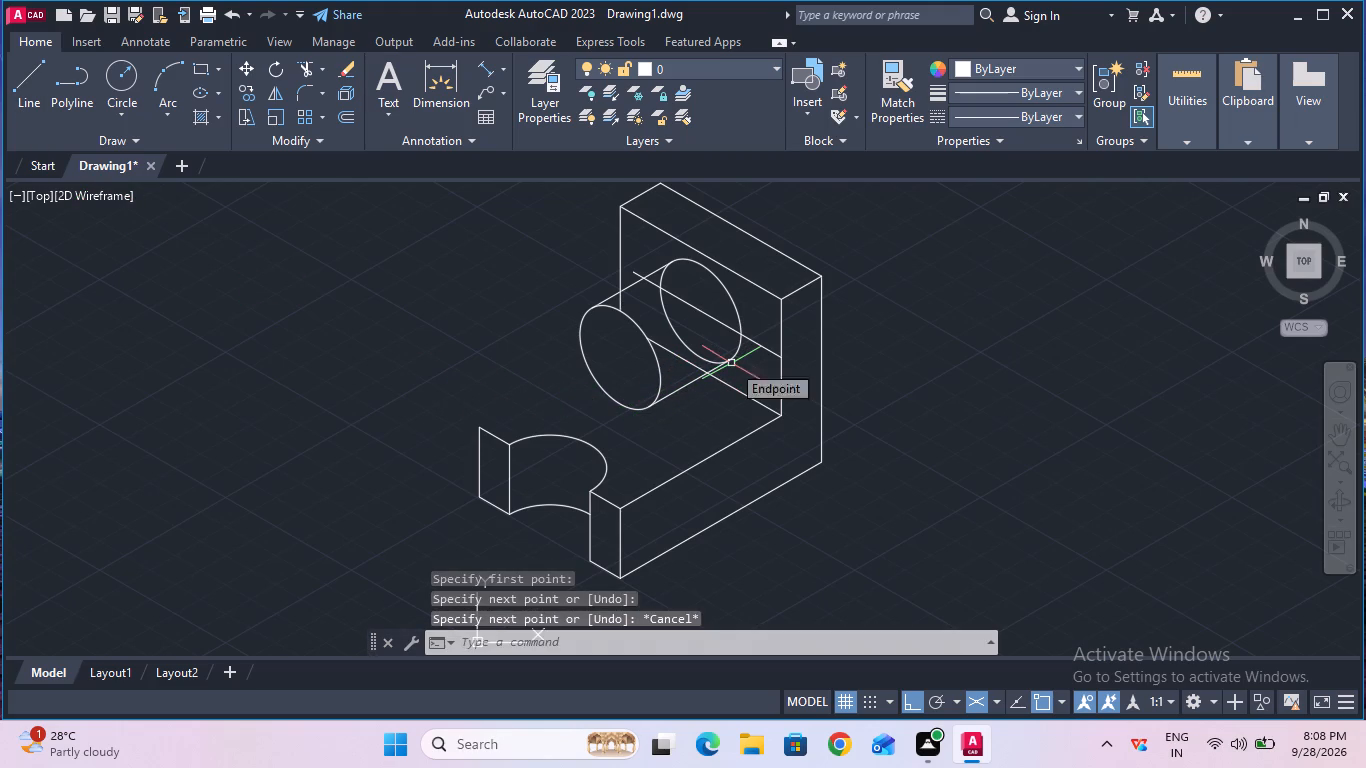
Trim away the hidden portion of the boss's rear isocircle between the two side lines.
click(307, 75)
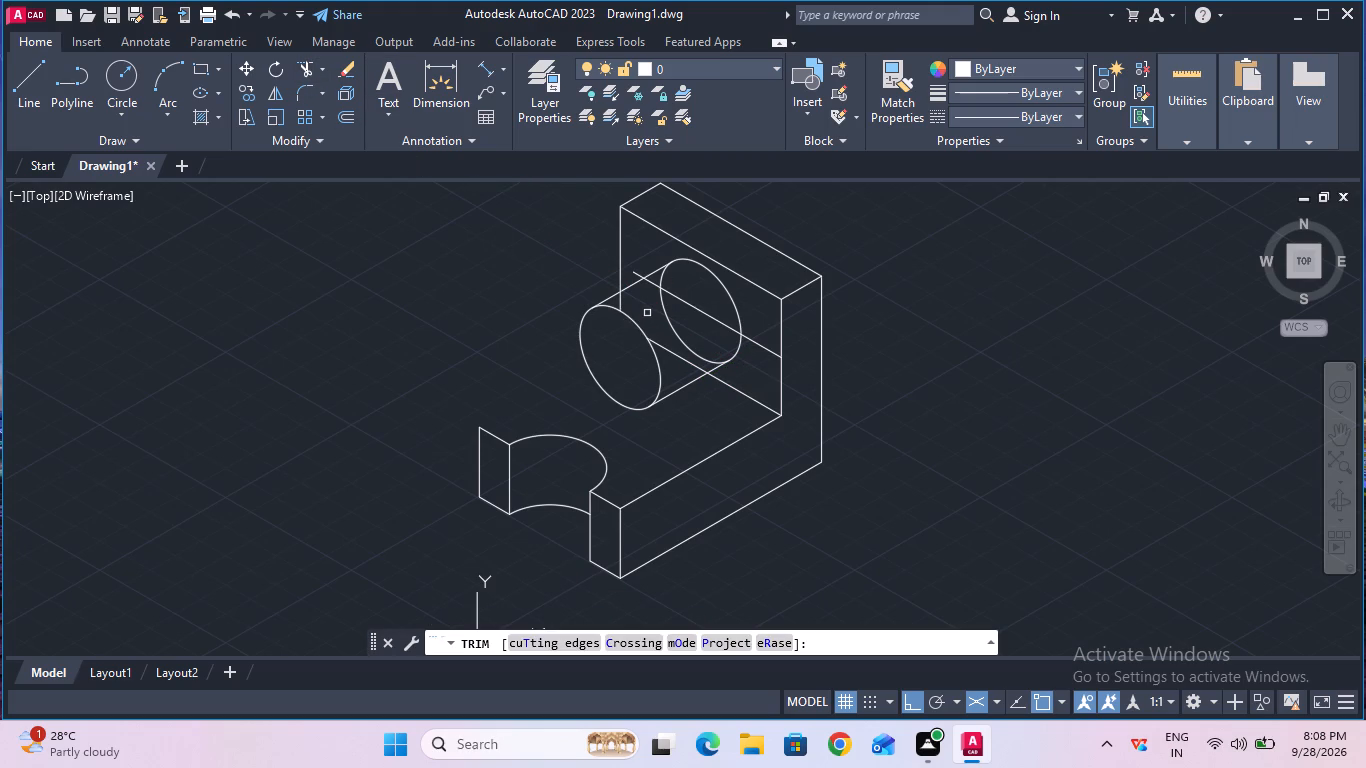
ctrl+scroll(647, 313, up, 1)
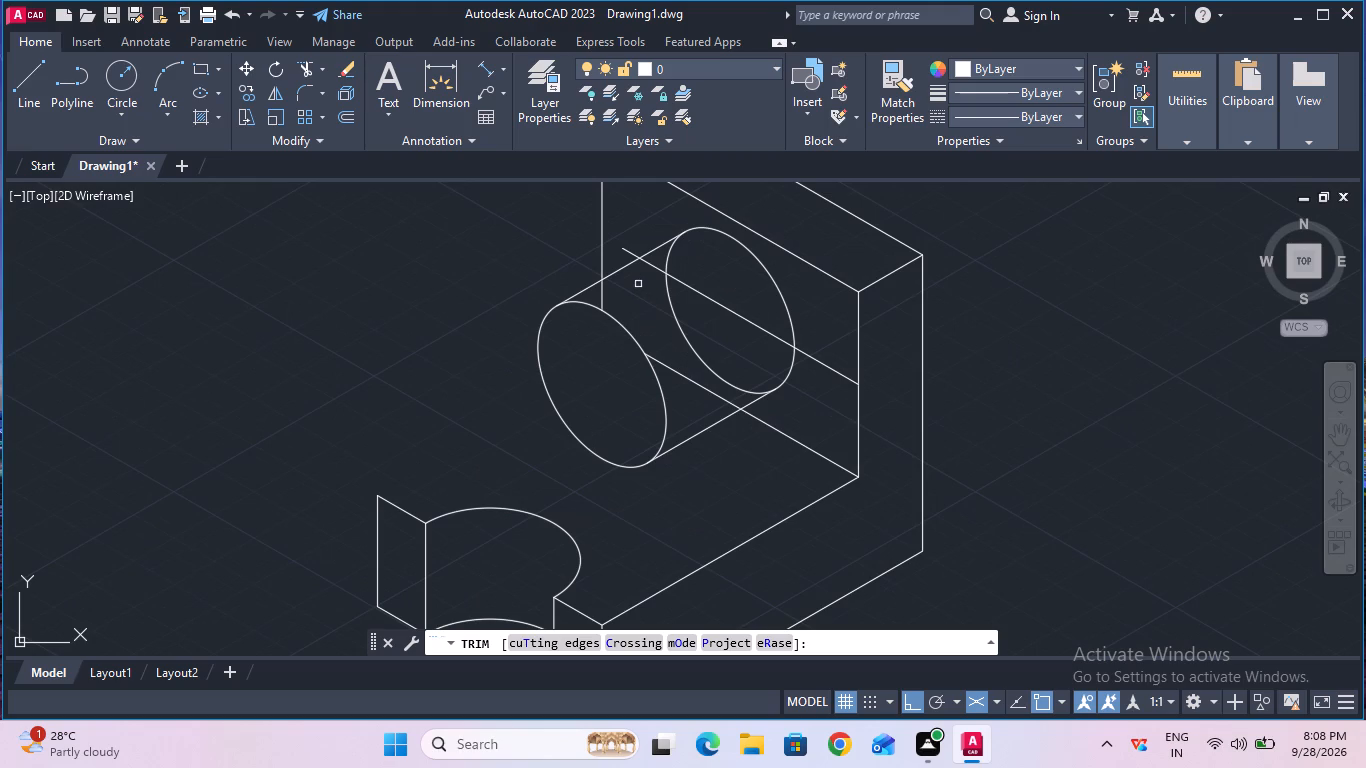
click(676, 323)
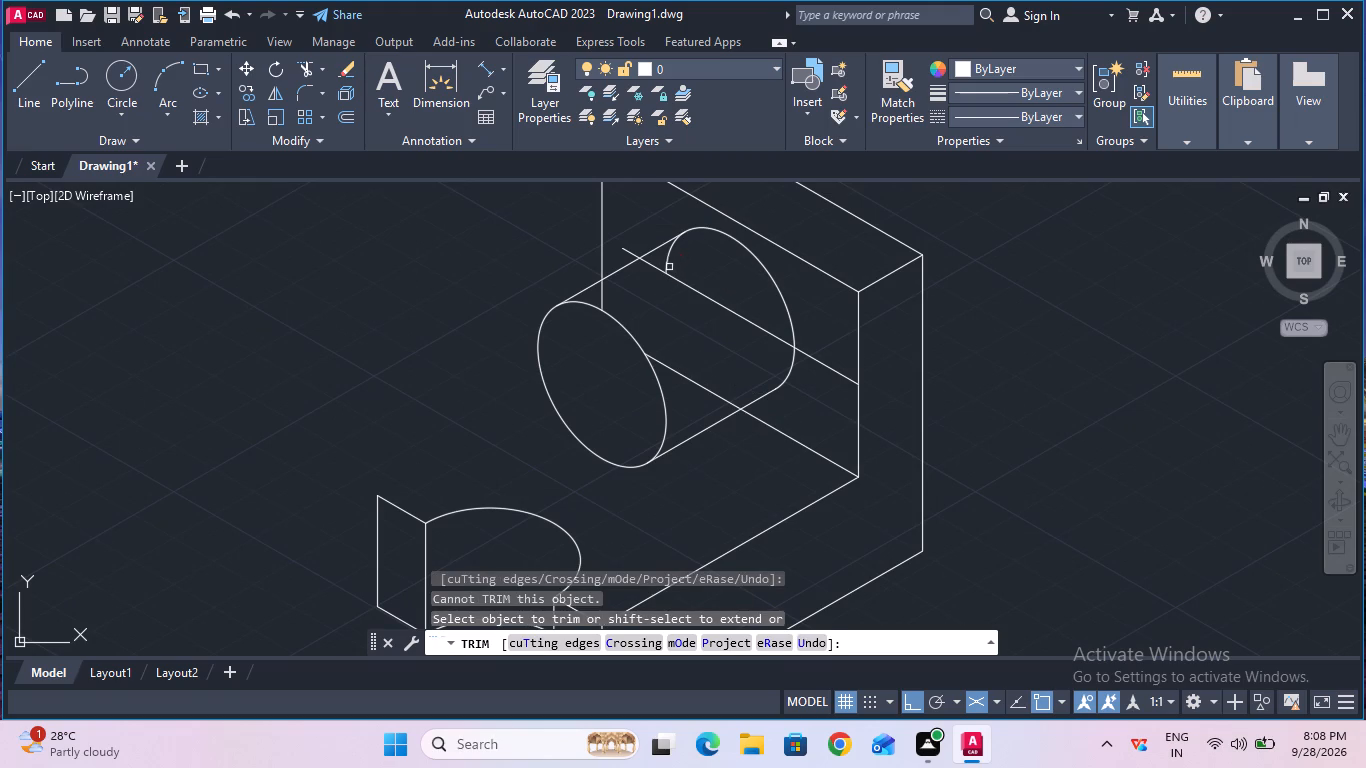
click(668, 267)
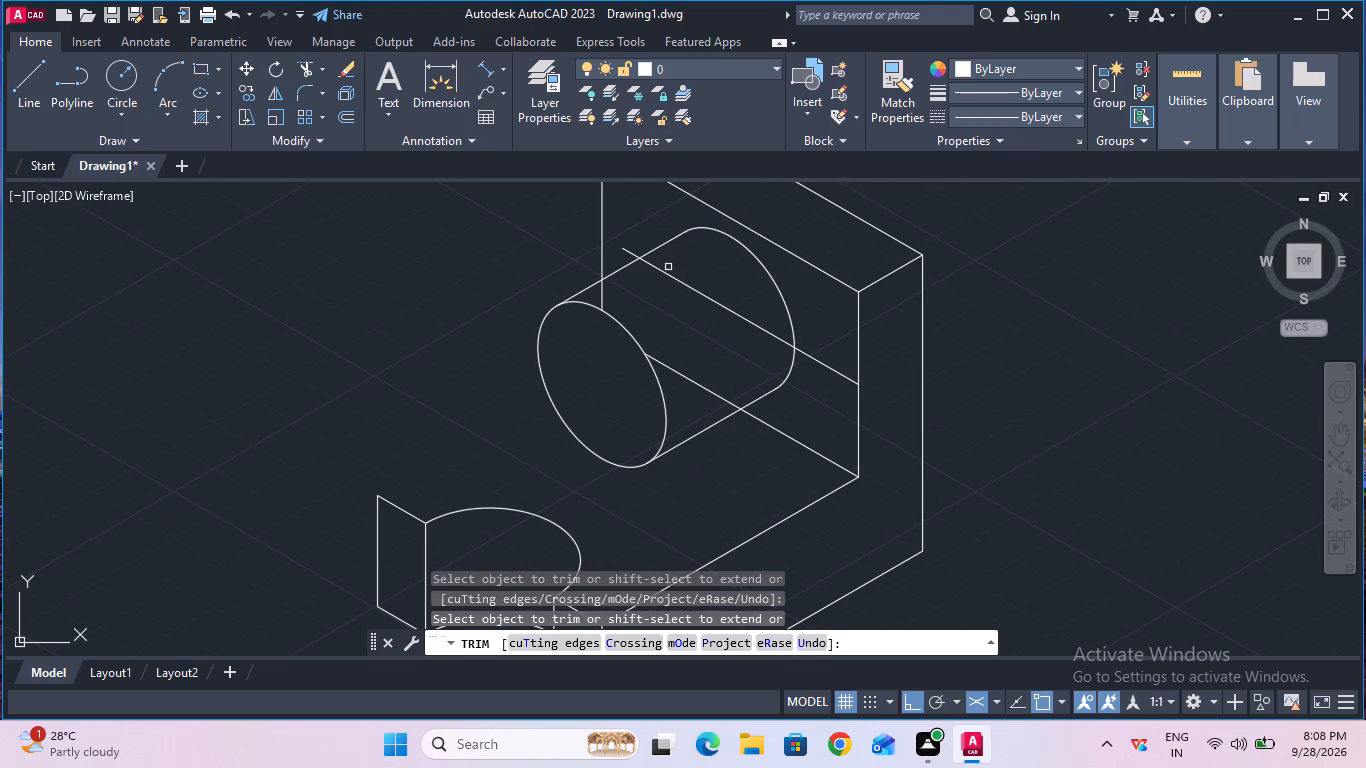
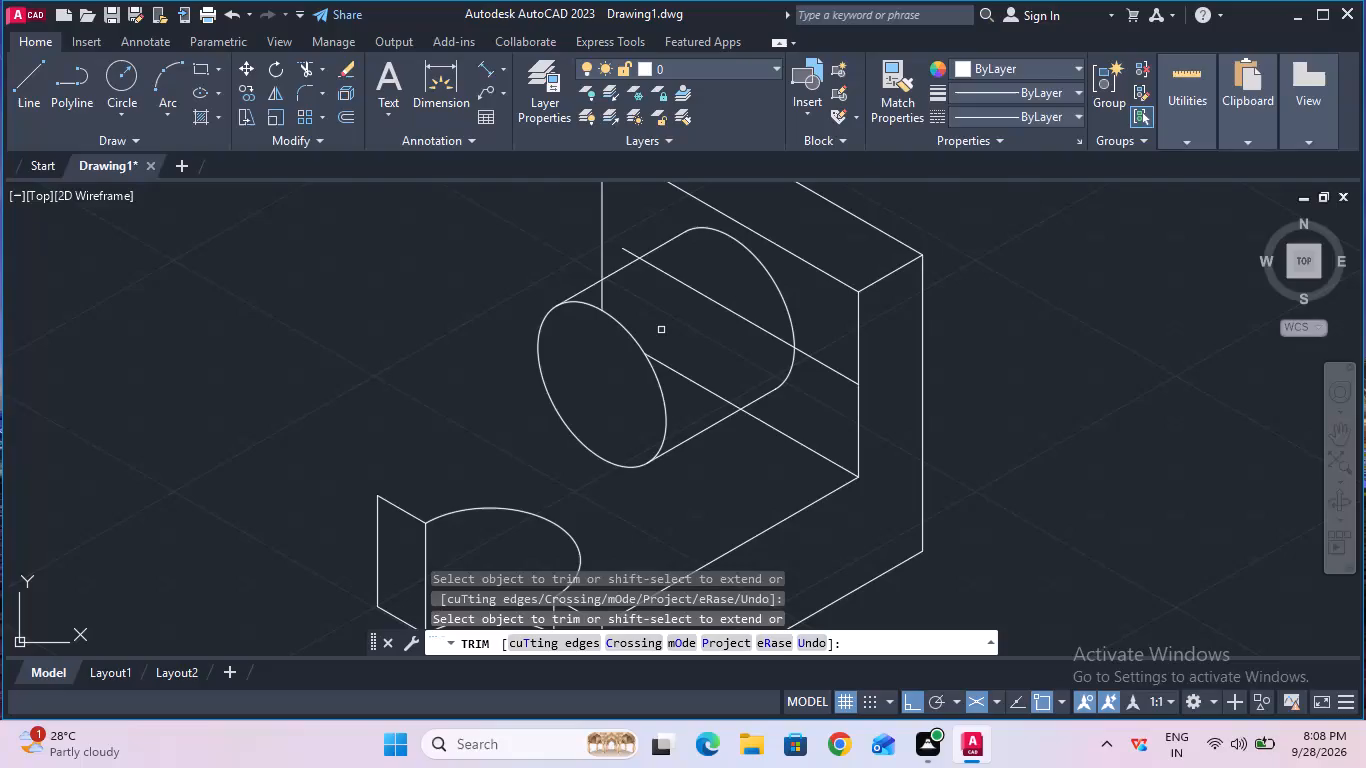
Trim the portions of the upright's vertical edge and lower front-face edge that cross the boss's cylindrical side.
click(602, 301)
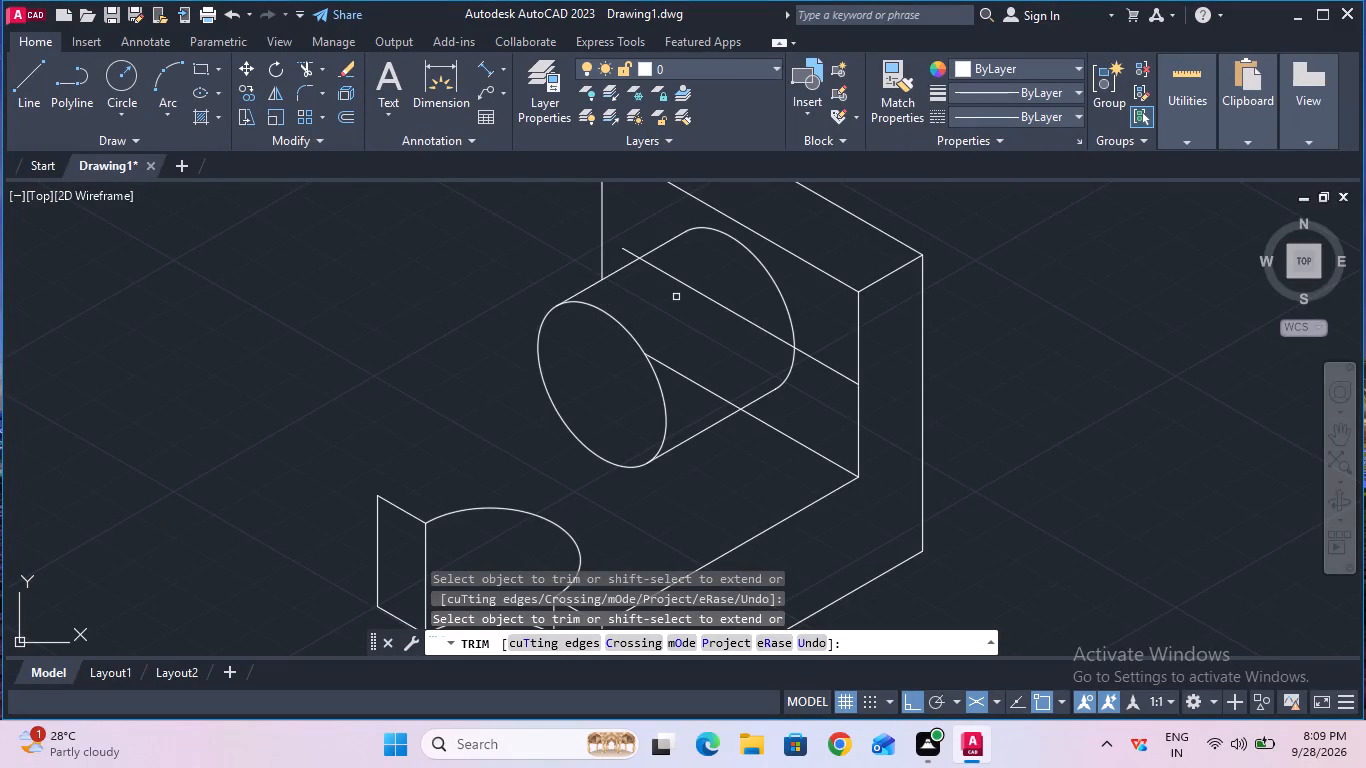
key(Escape)
ctrl+scroll(676, 297, down, 1)
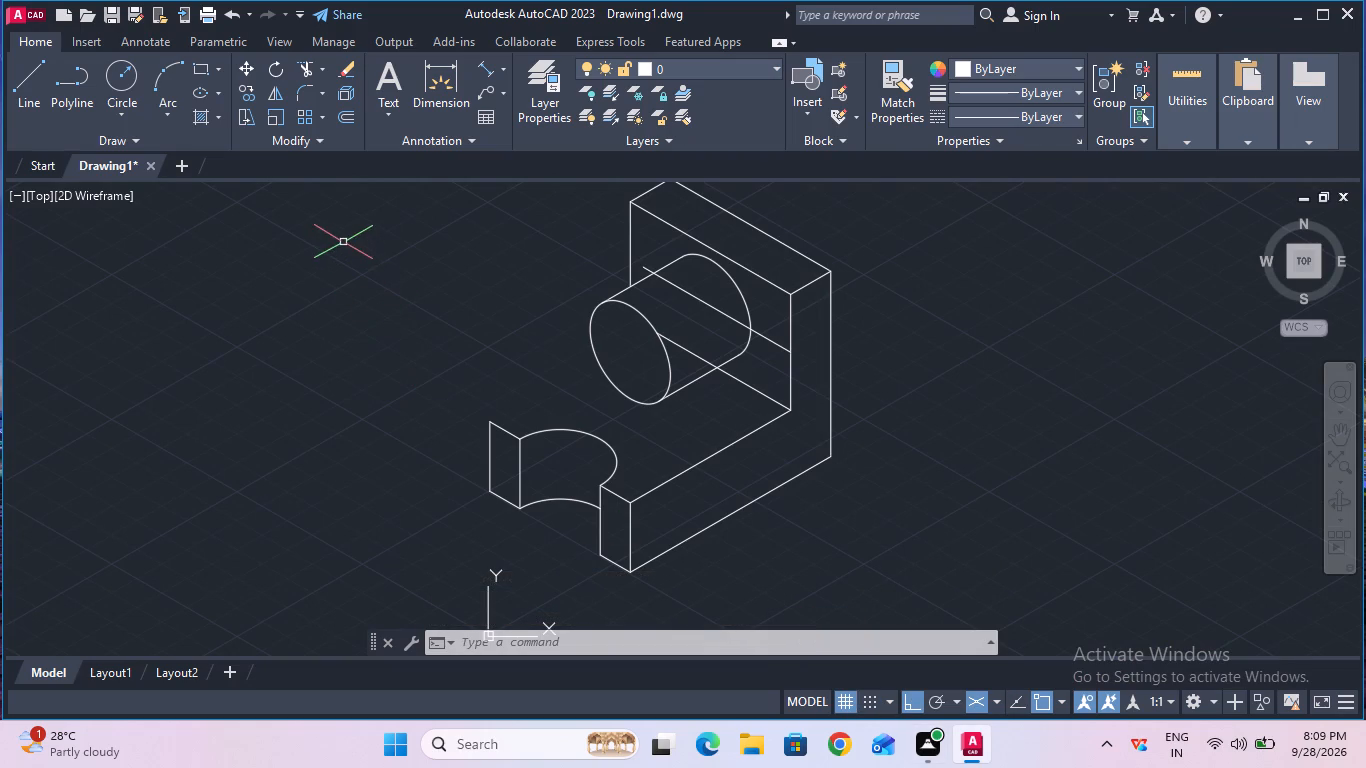
click(307, 70)
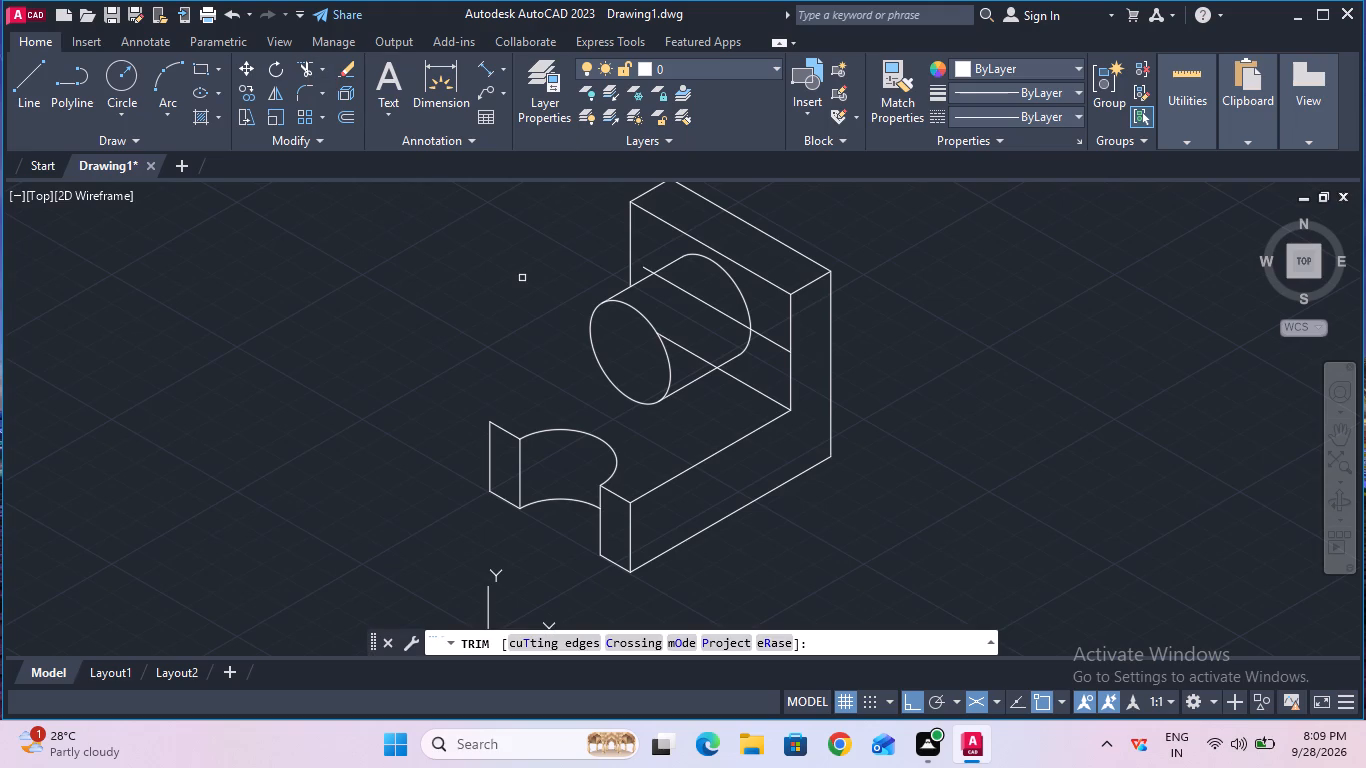
click(677, 343)
key(Escape)
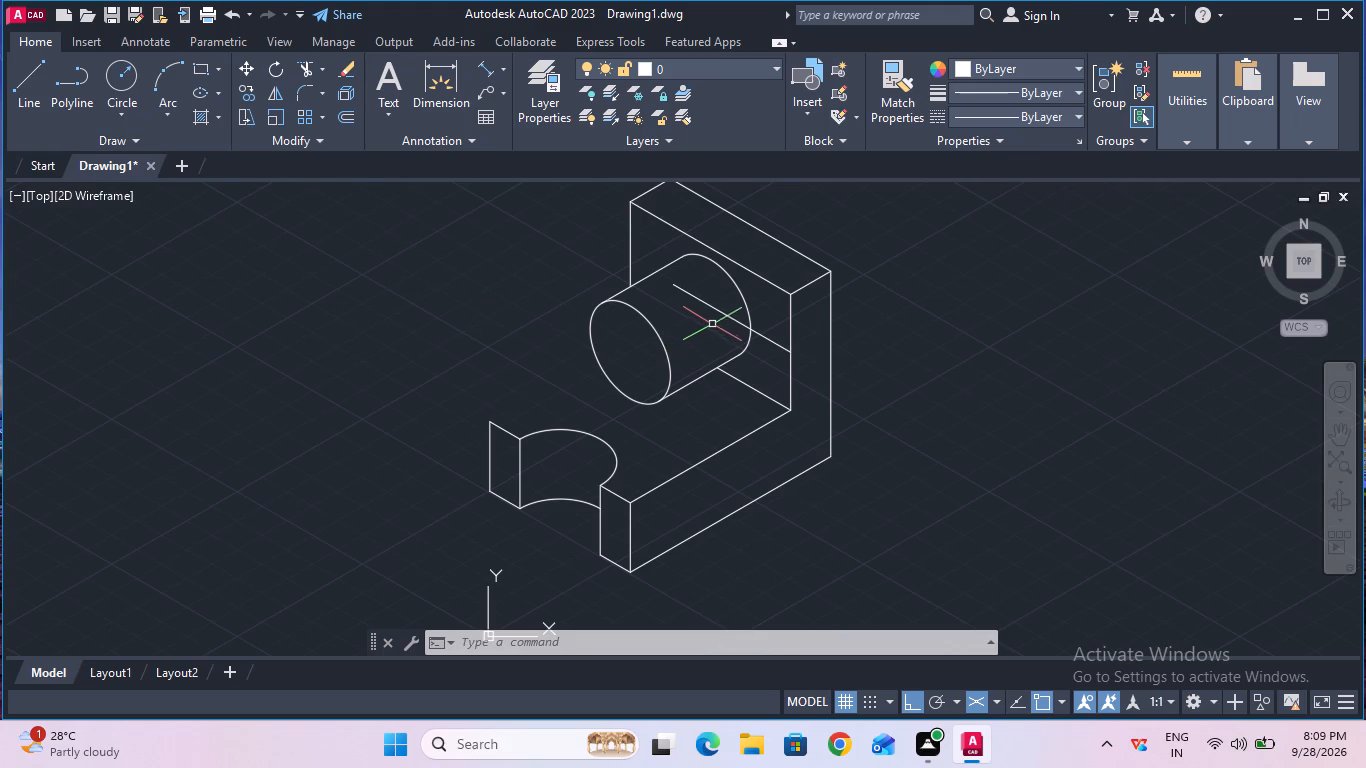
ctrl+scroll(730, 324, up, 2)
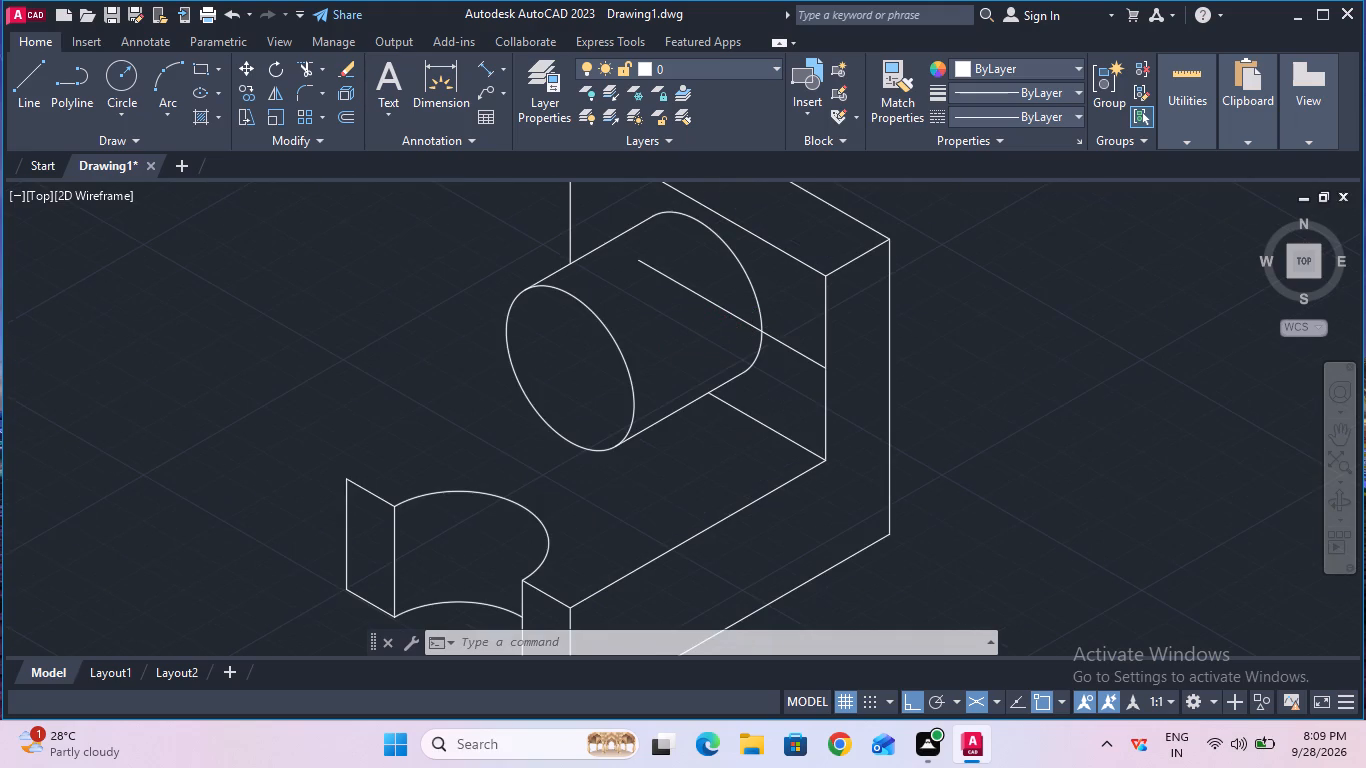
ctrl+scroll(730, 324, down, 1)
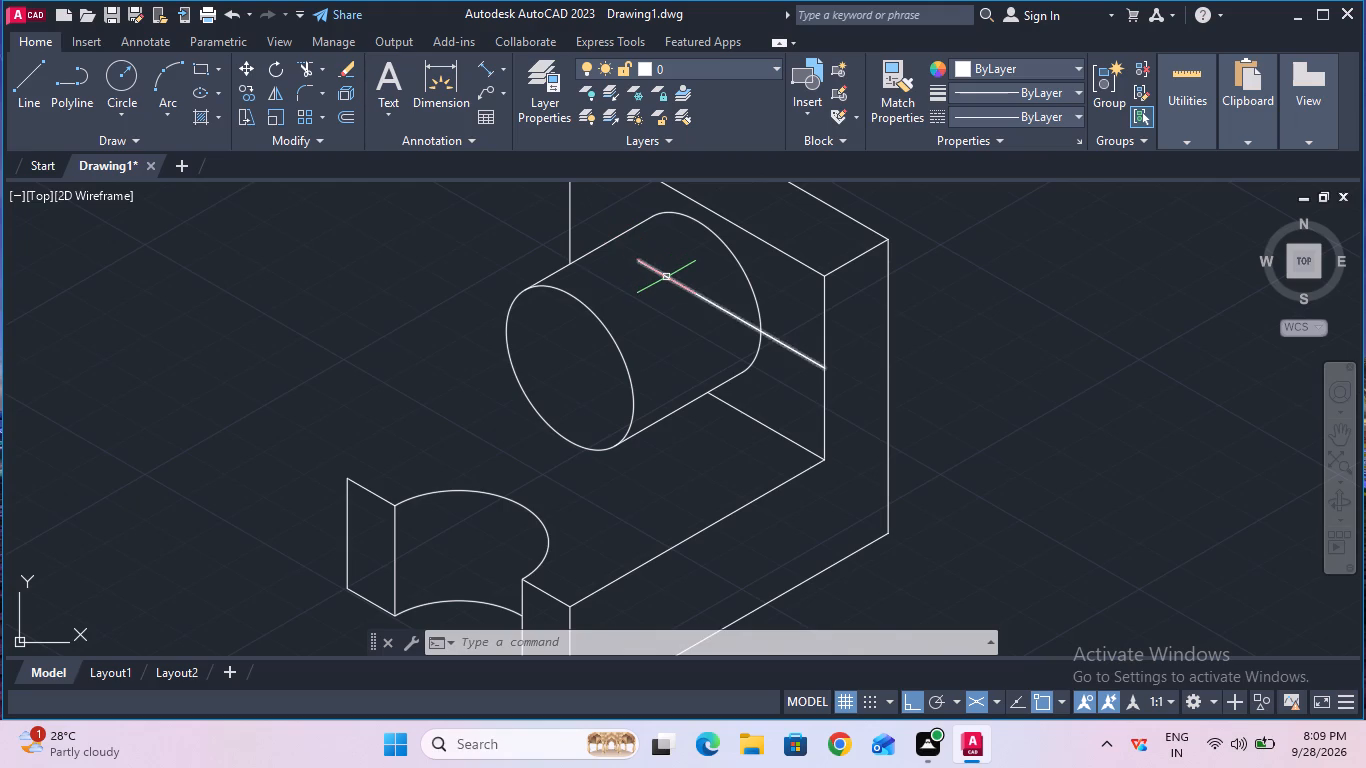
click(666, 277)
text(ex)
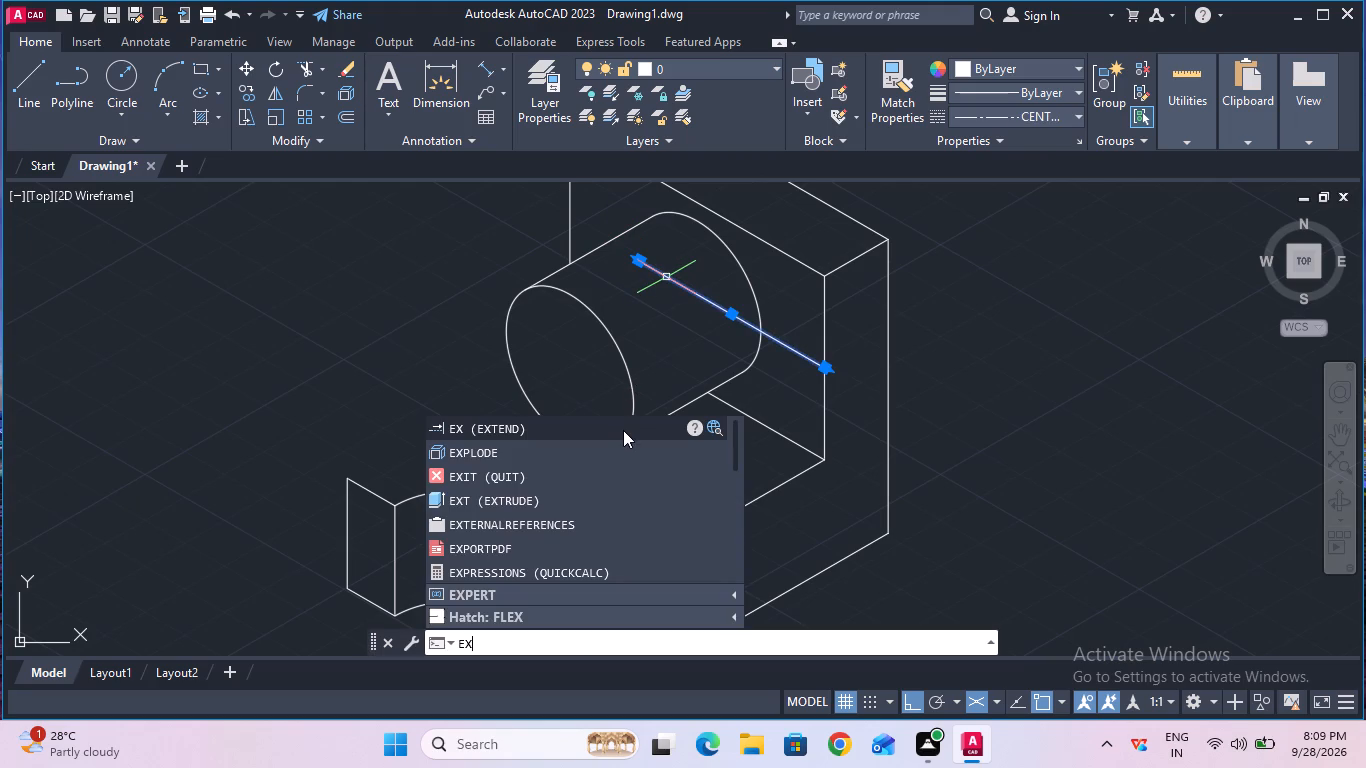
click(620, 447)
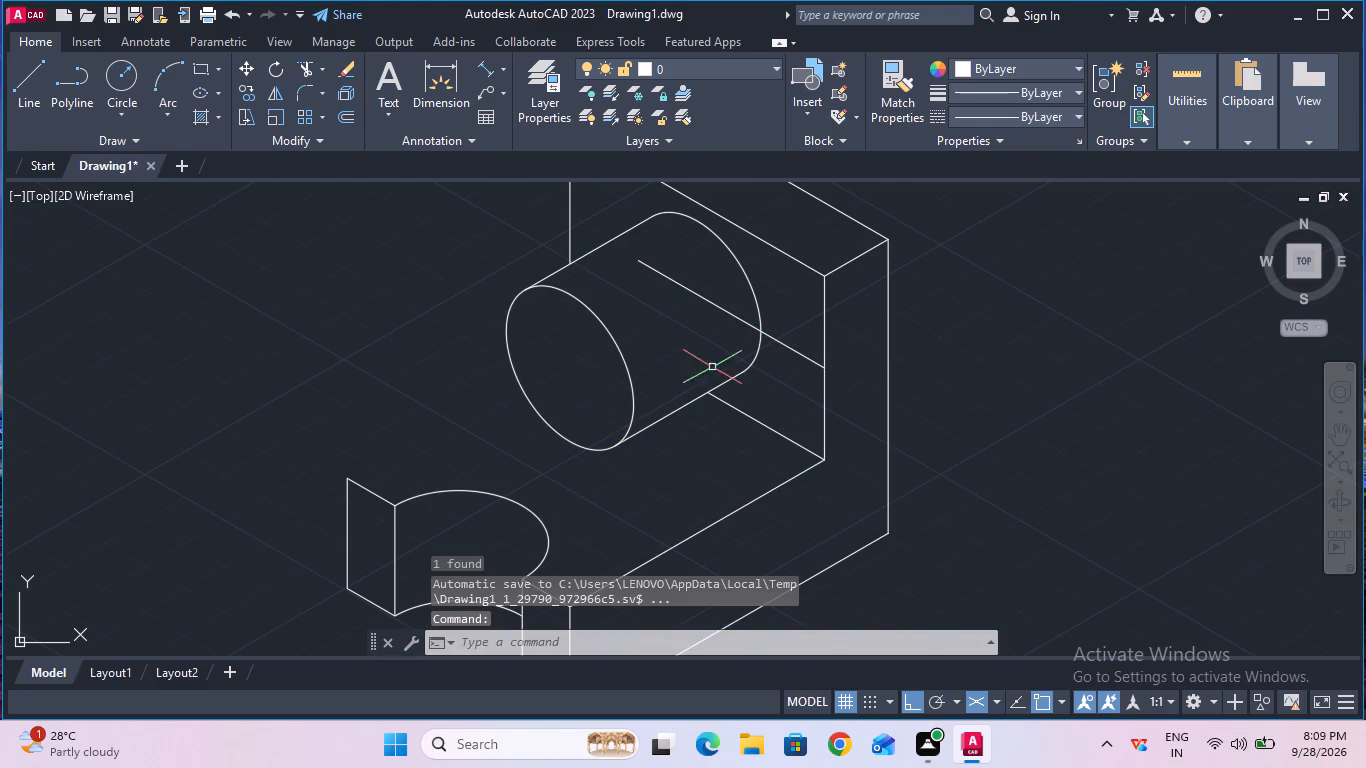
Erase the leftover centre line running from inside the boss to the upright's front vertical edge.
click(729, 312)
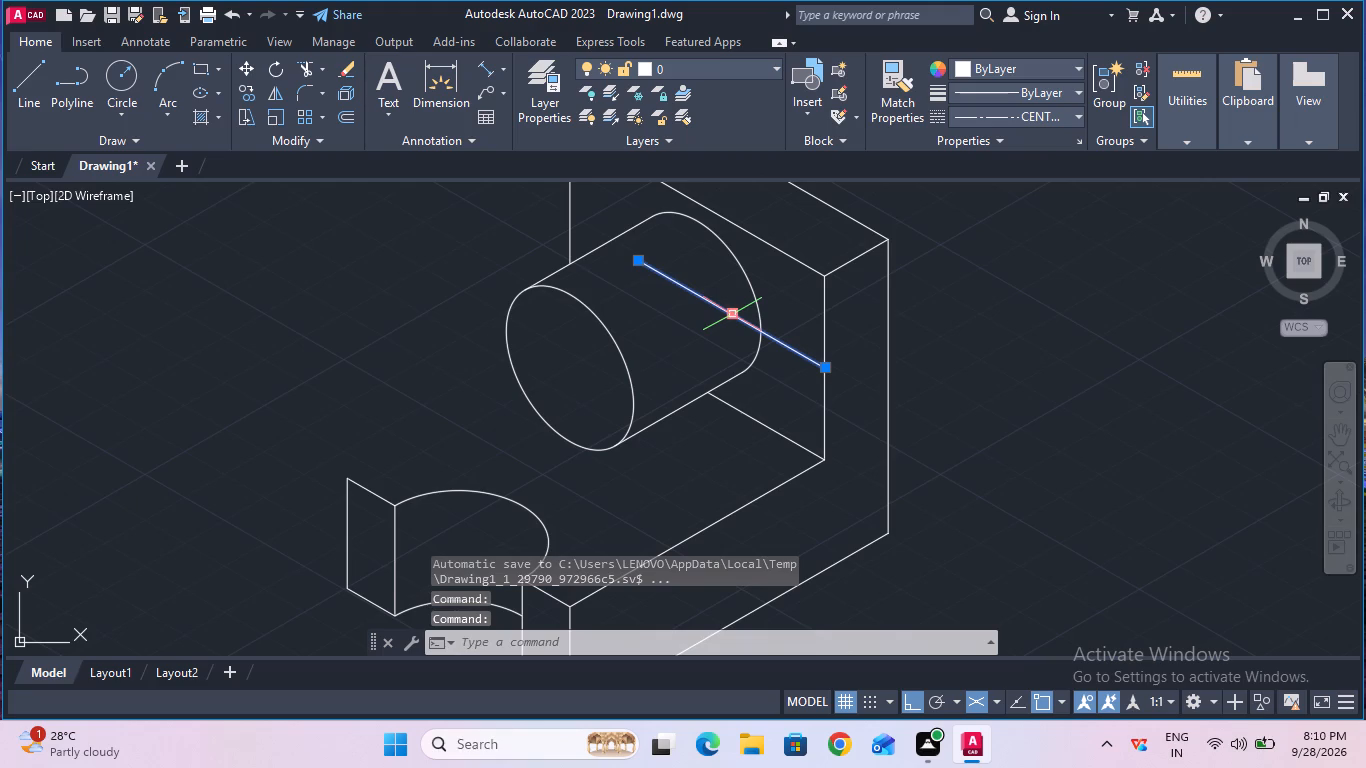
key(Delete)
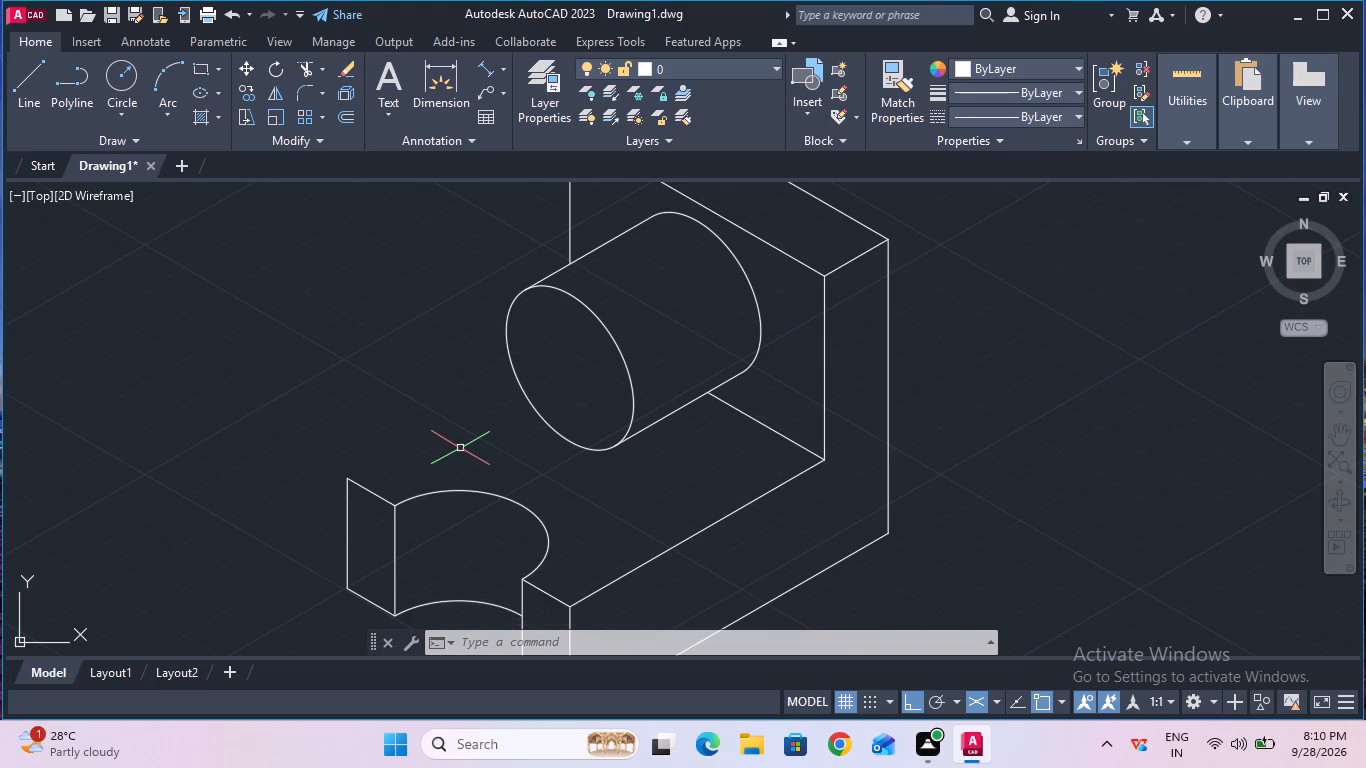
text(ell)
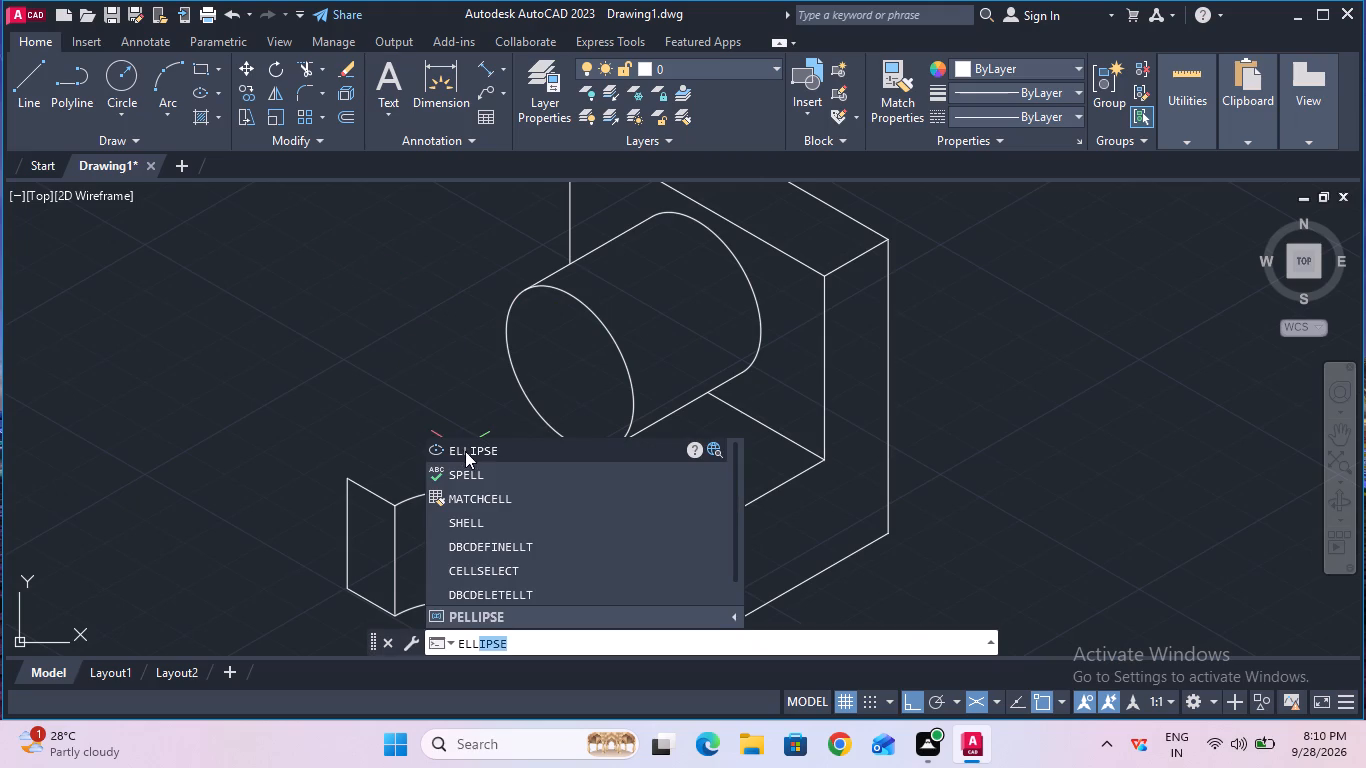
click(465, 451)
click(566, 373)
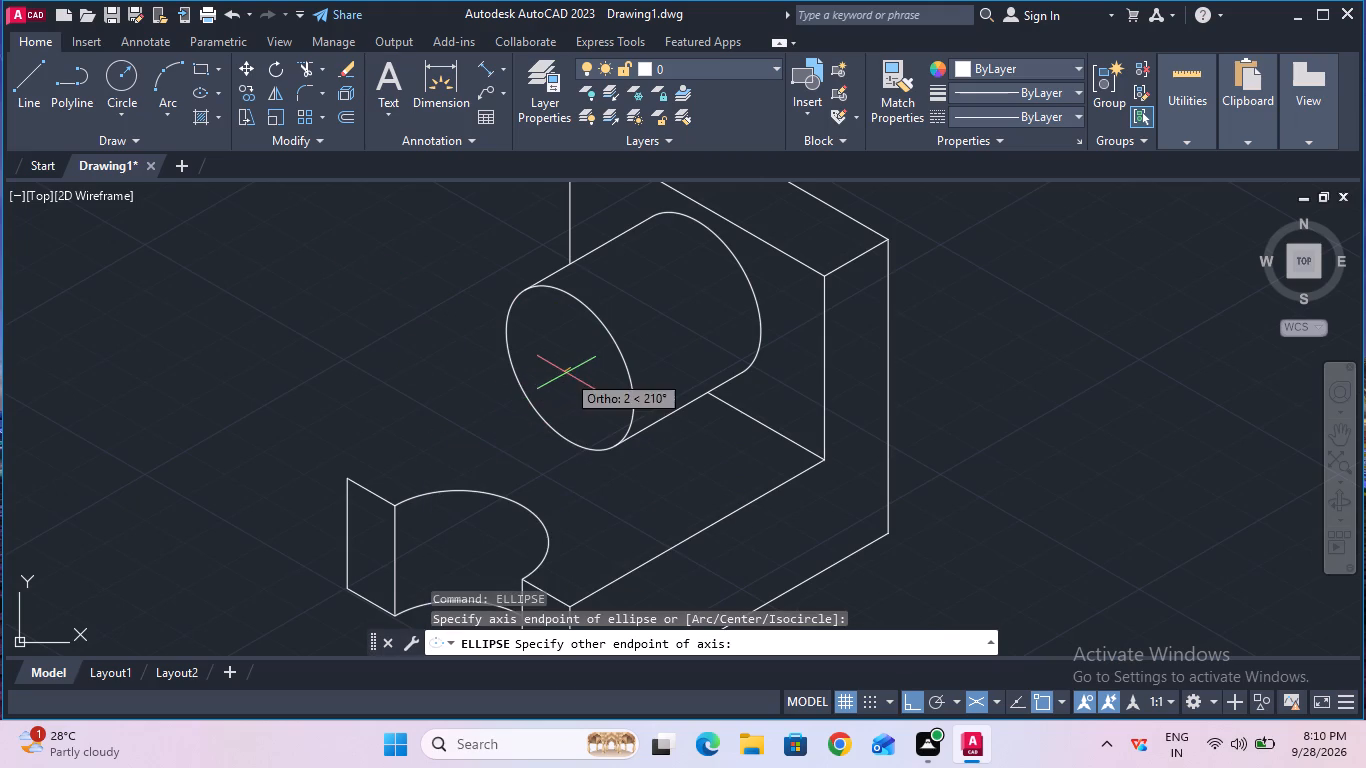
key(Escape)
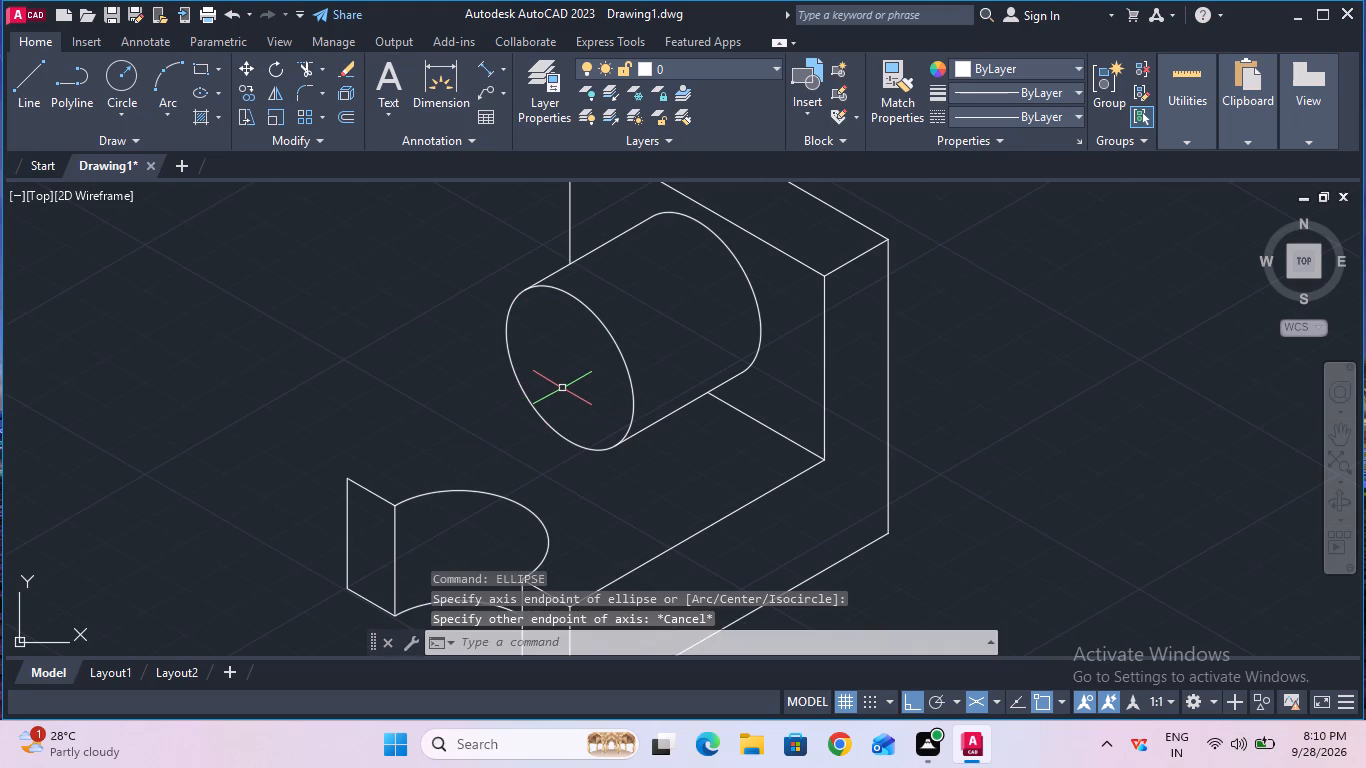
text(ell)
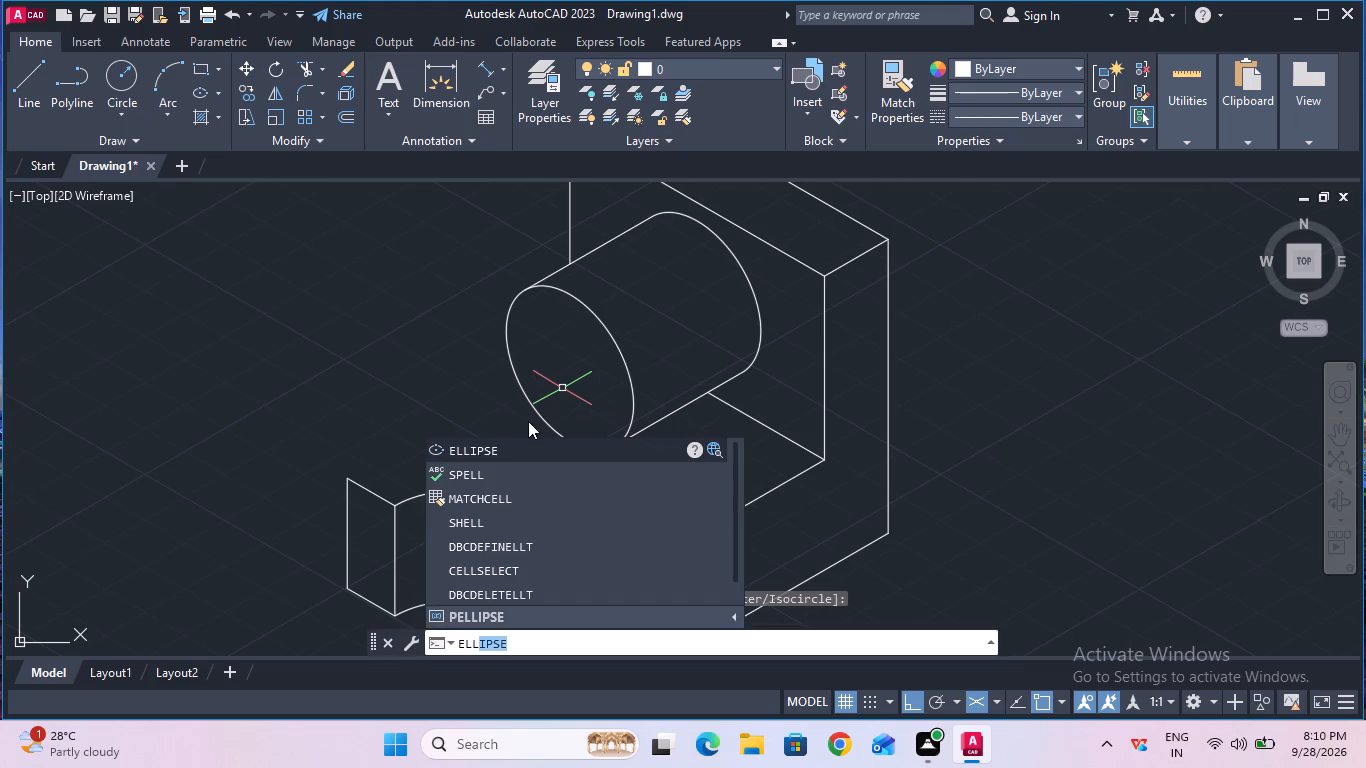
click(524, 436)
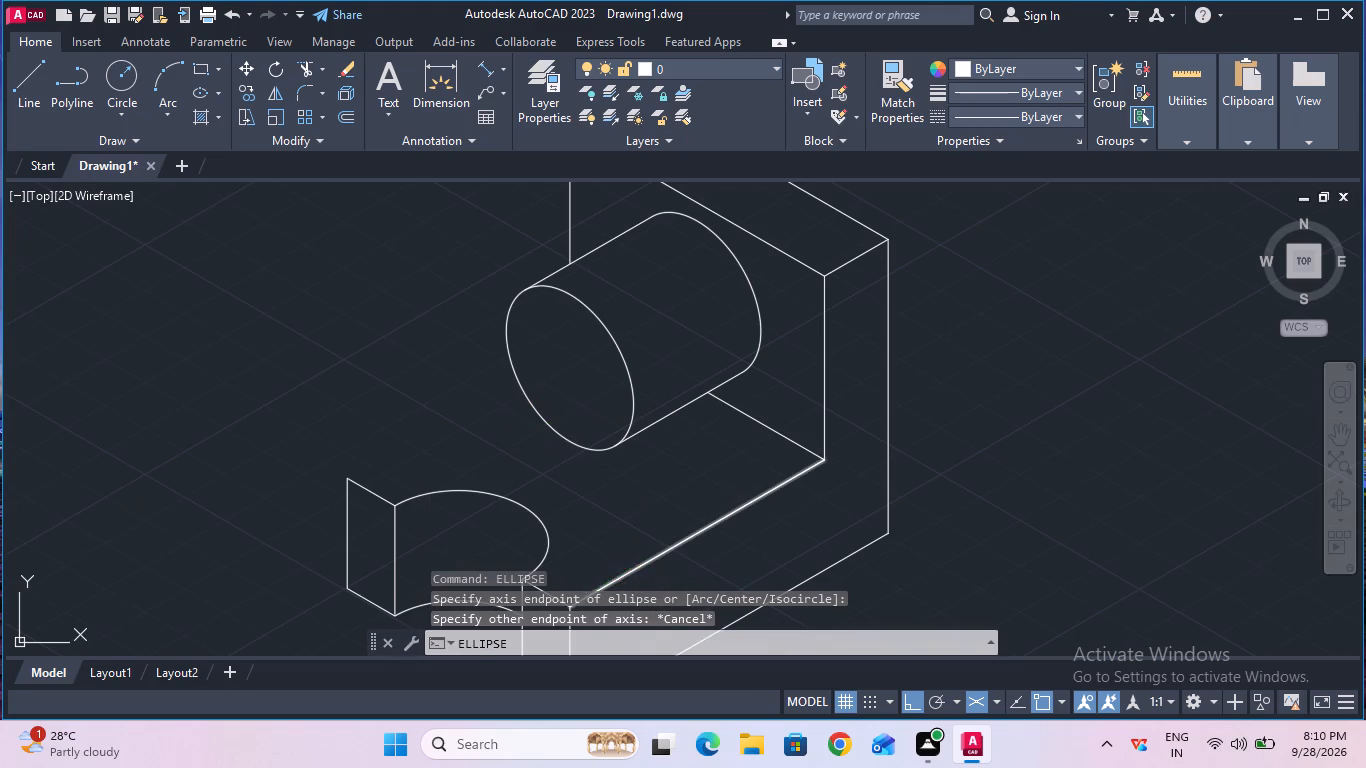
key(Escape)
Draw a 10 mm radius isocircle for the bore, centred on the boss's outer face, on the Left isoplane.
text(ell)
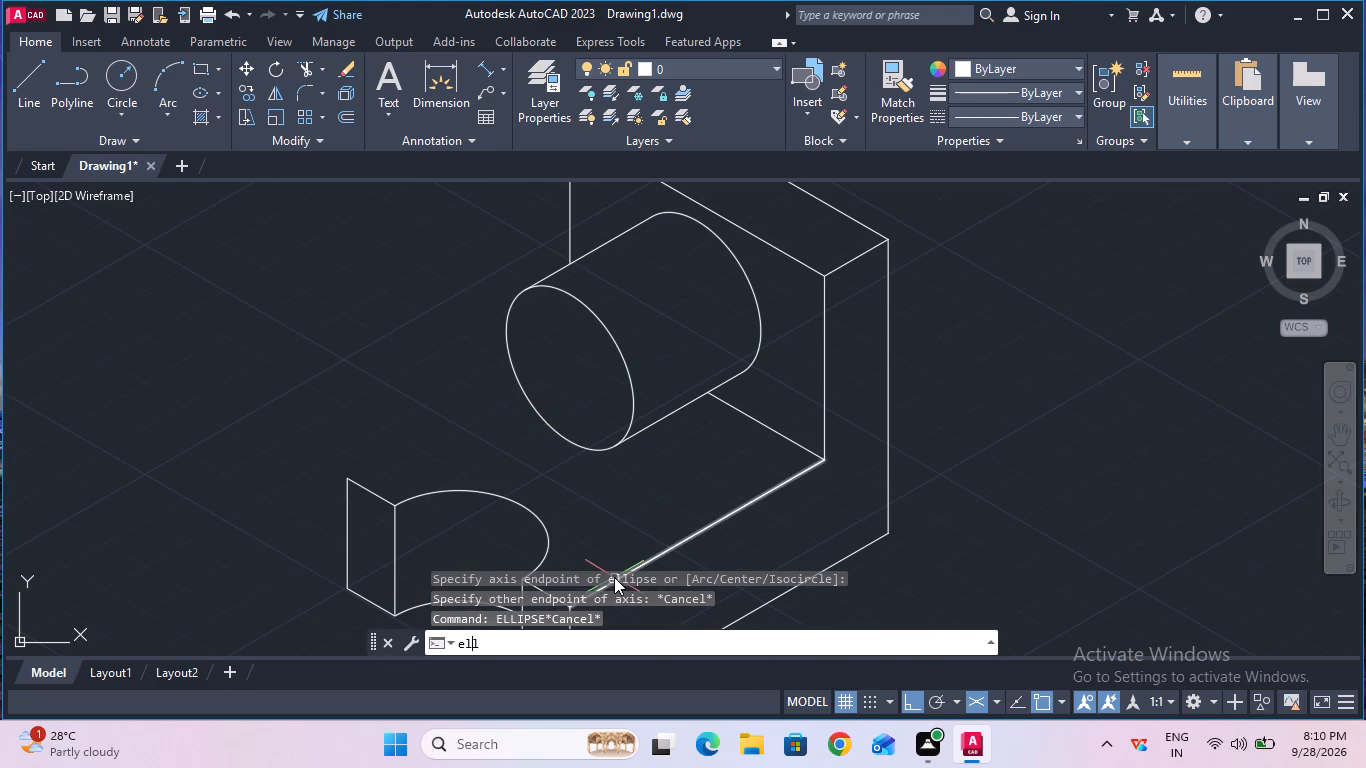
click(551, 440)
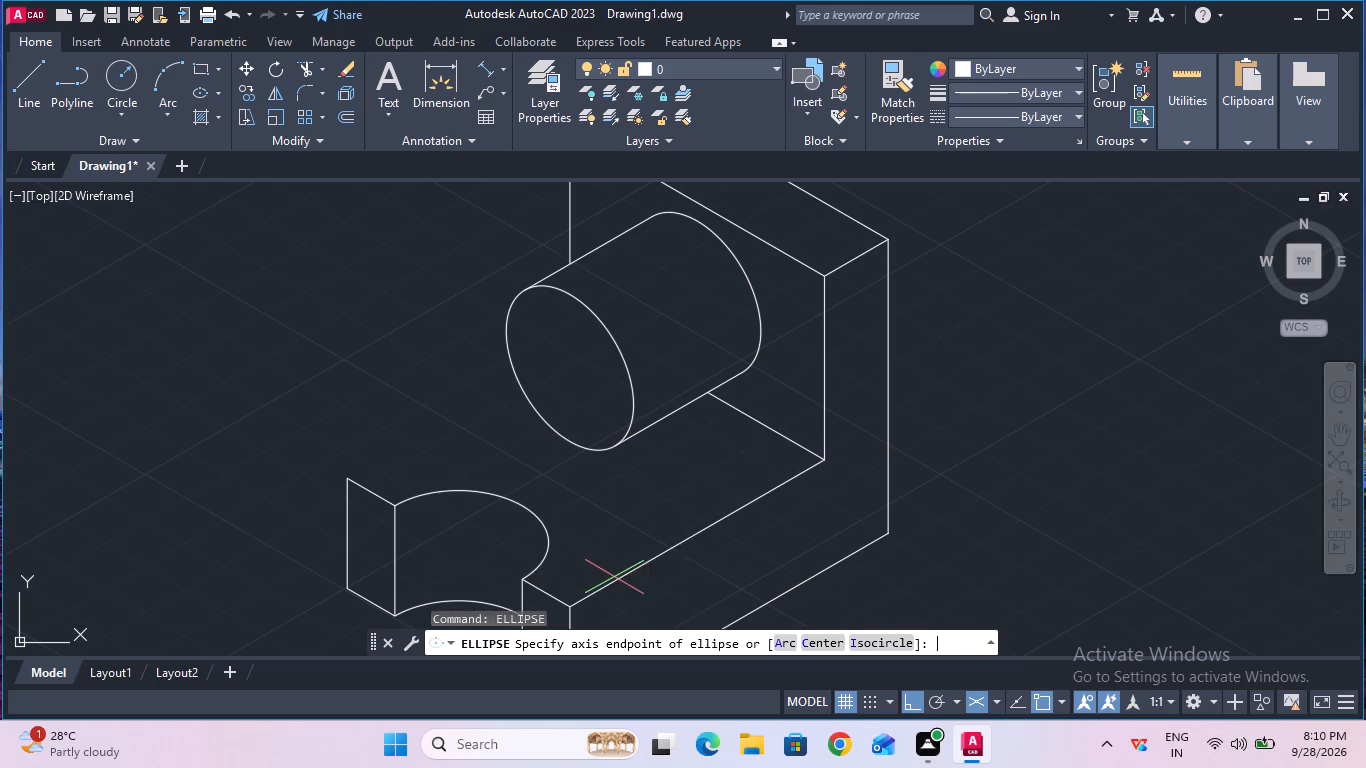
click(878, 639)
click(572, 368)
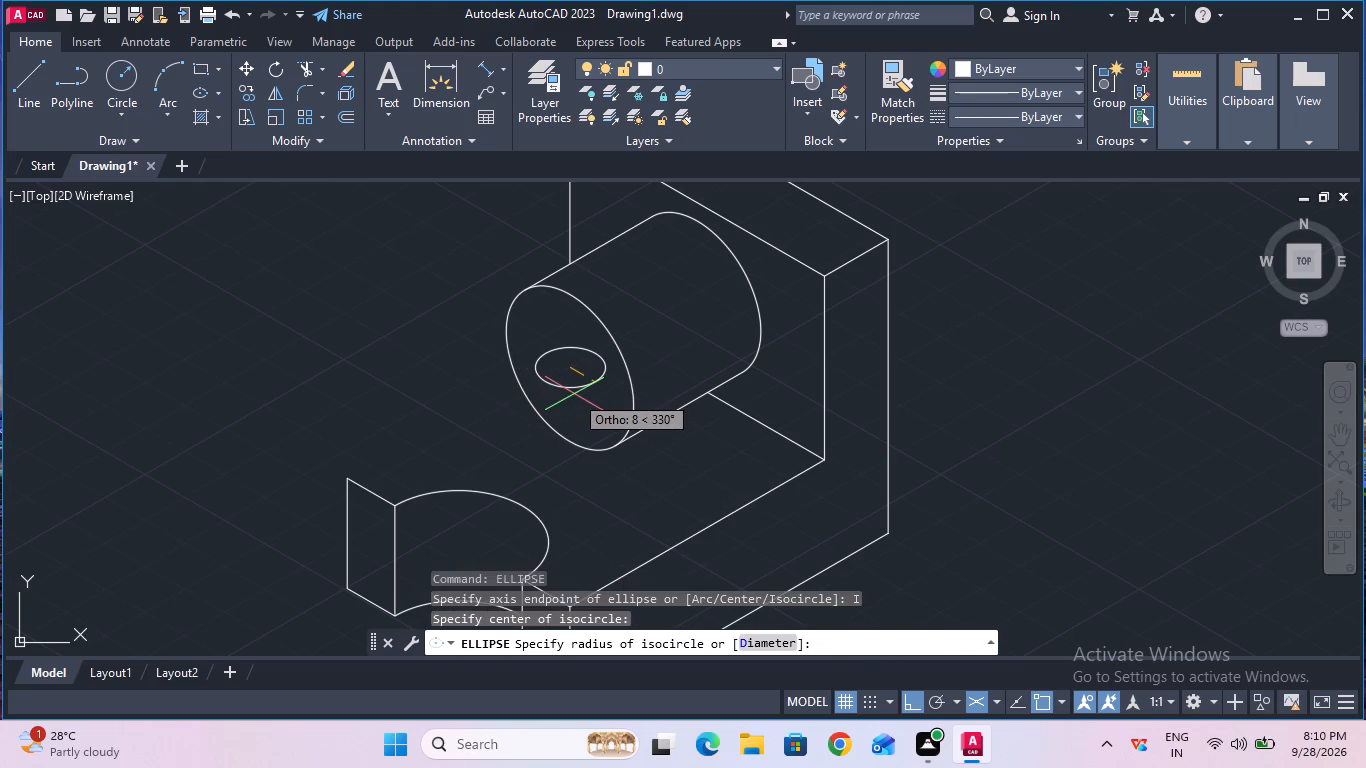
key(F5)
key(F5)
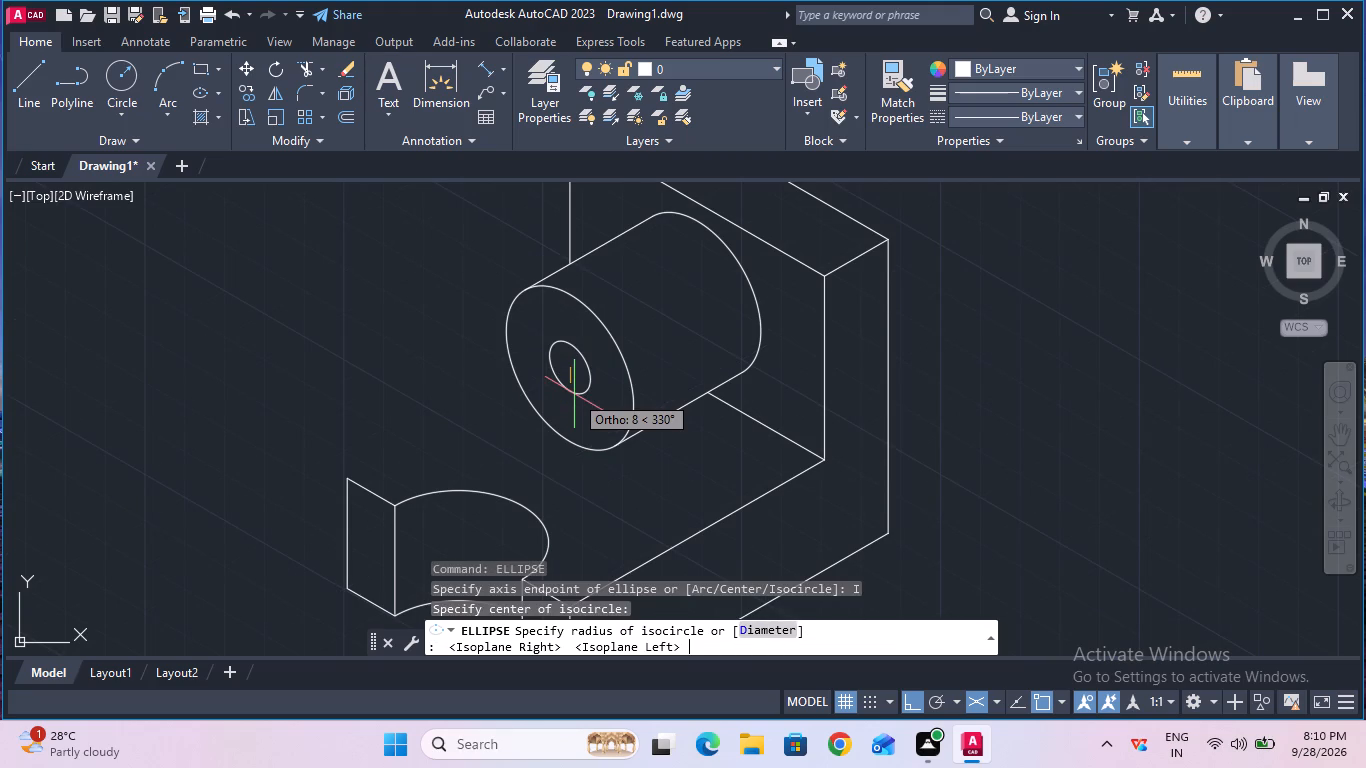
text(10)
key(Return)
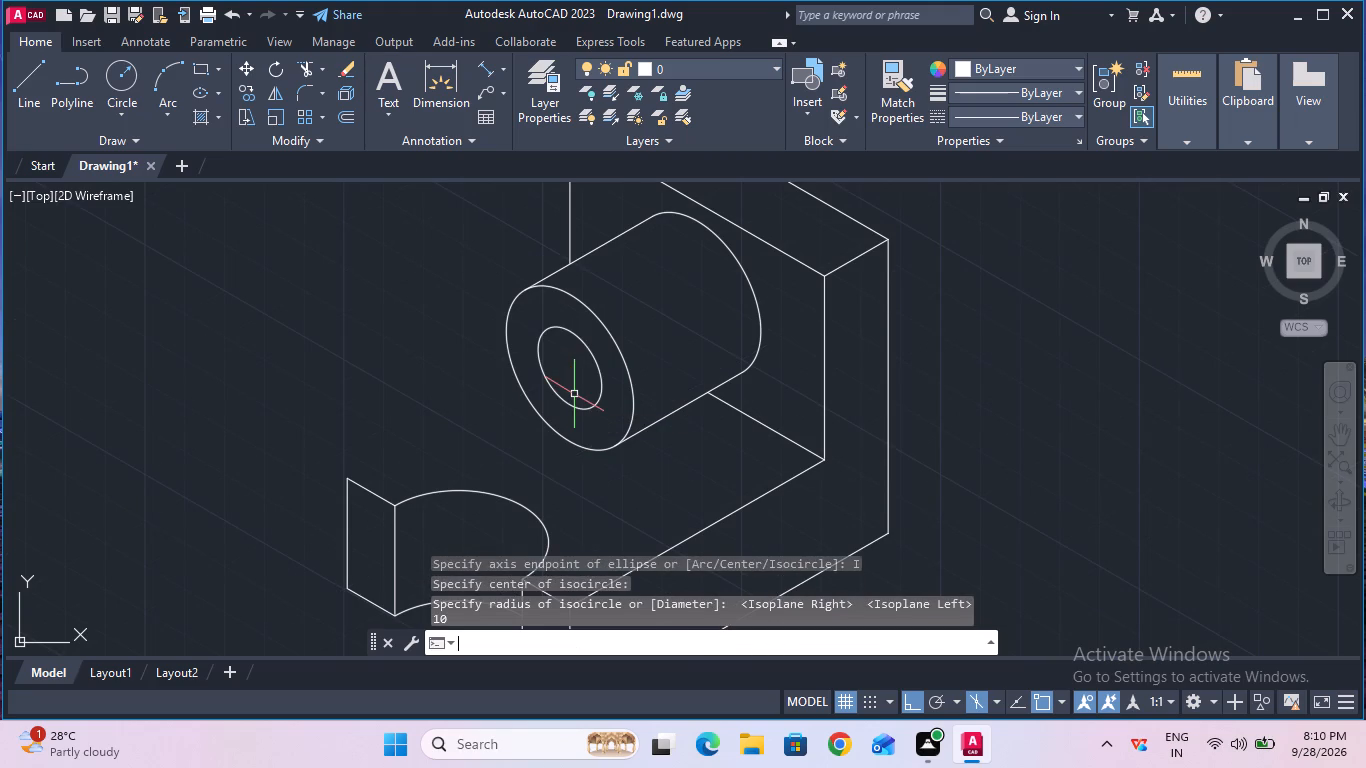
key(Escape)
Draw a 35 mm line on the Top isoplane from the base's rear top corner at the notched end toward the upright.
ctrl+scroll(515, 406, down, 1)
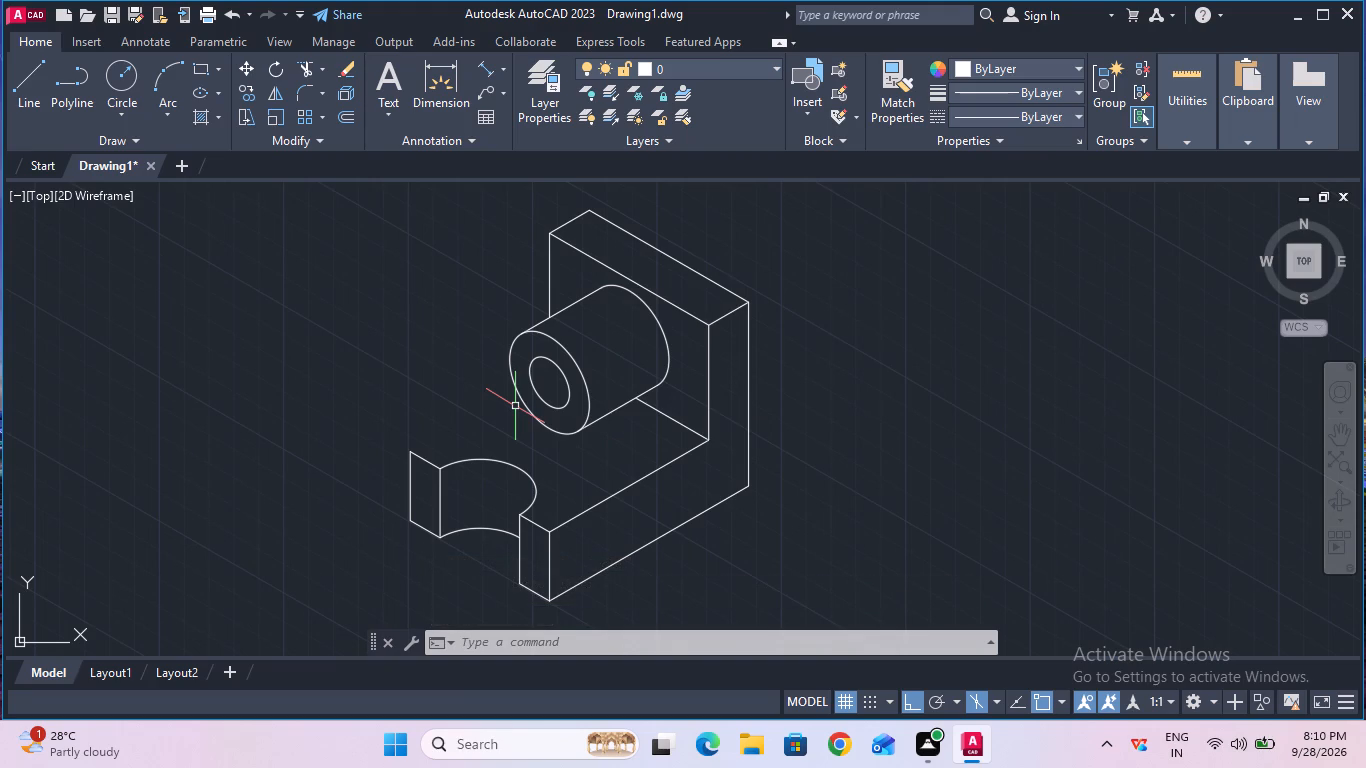
click(31, 116)
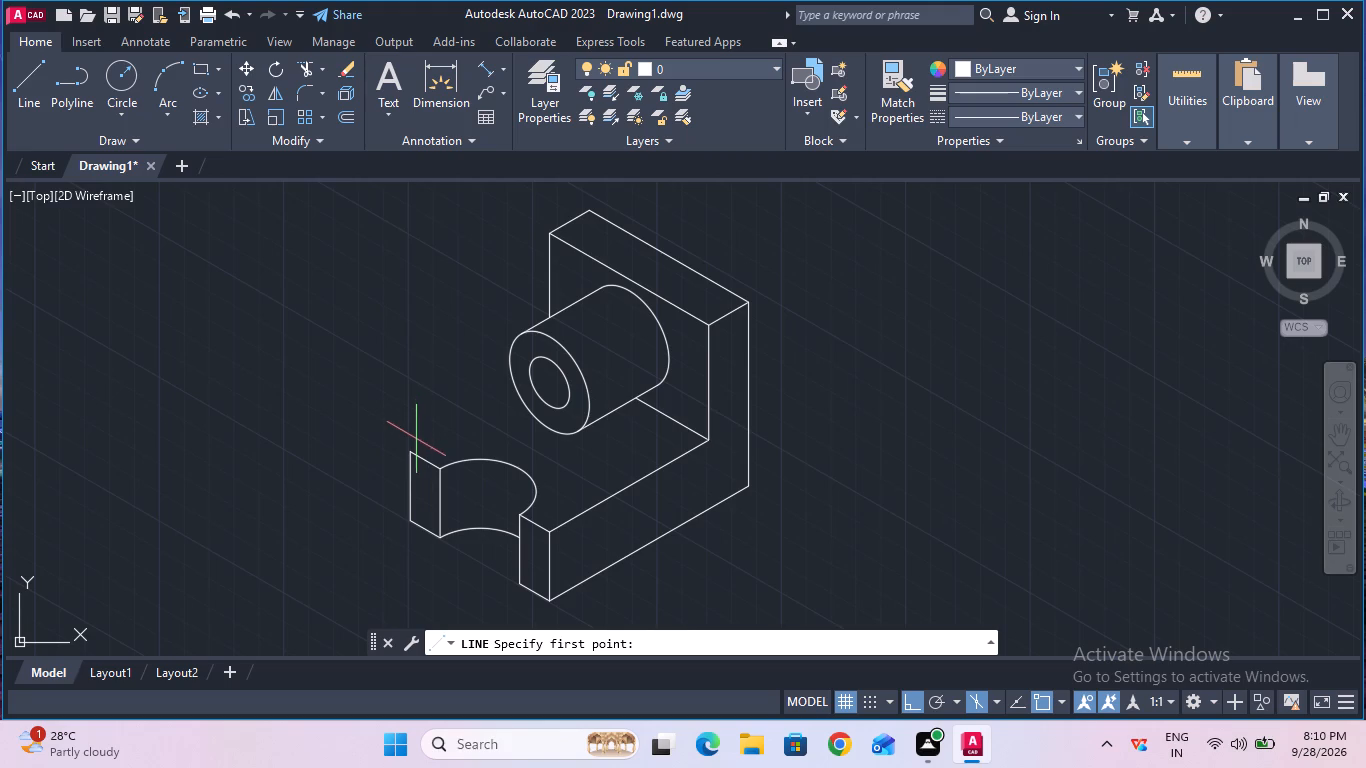
click(415, 450)
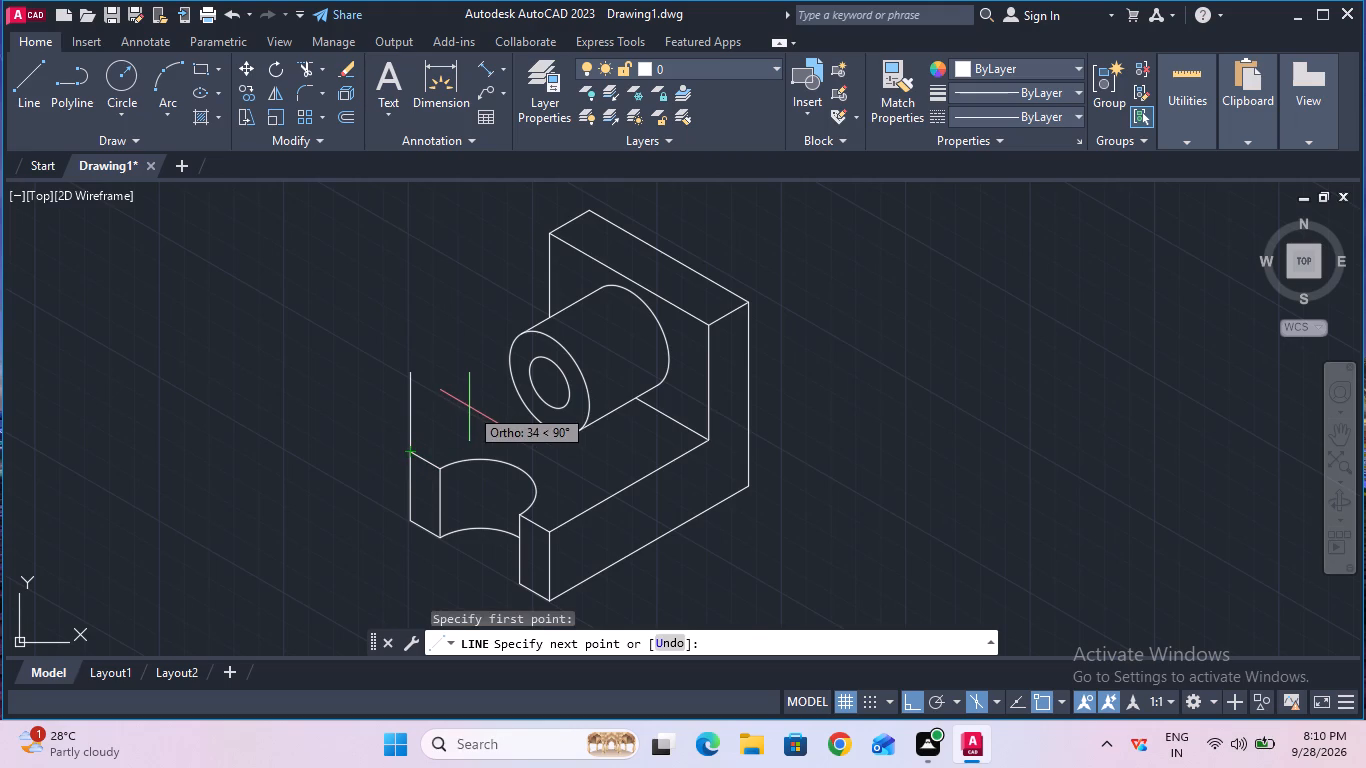
key(F5)
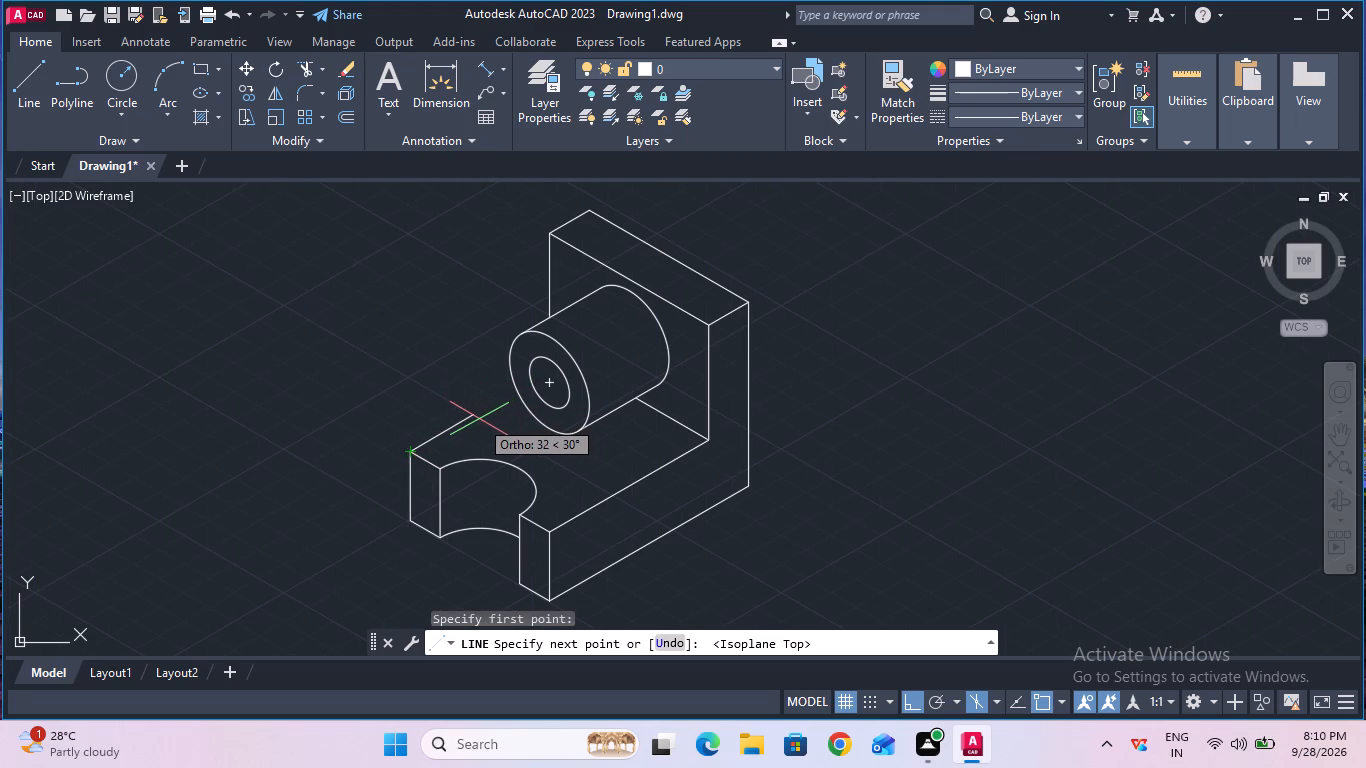
text(35)
key(Return)
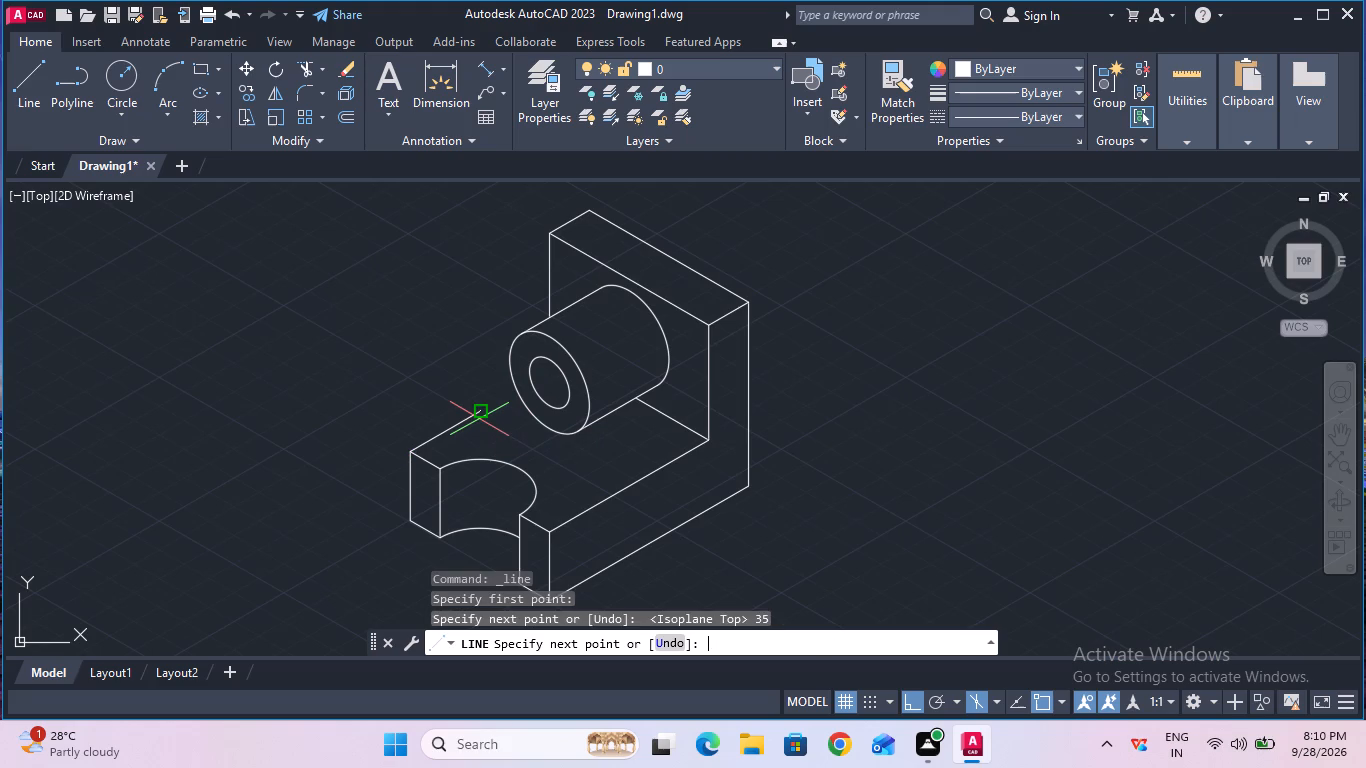
key(Escape)
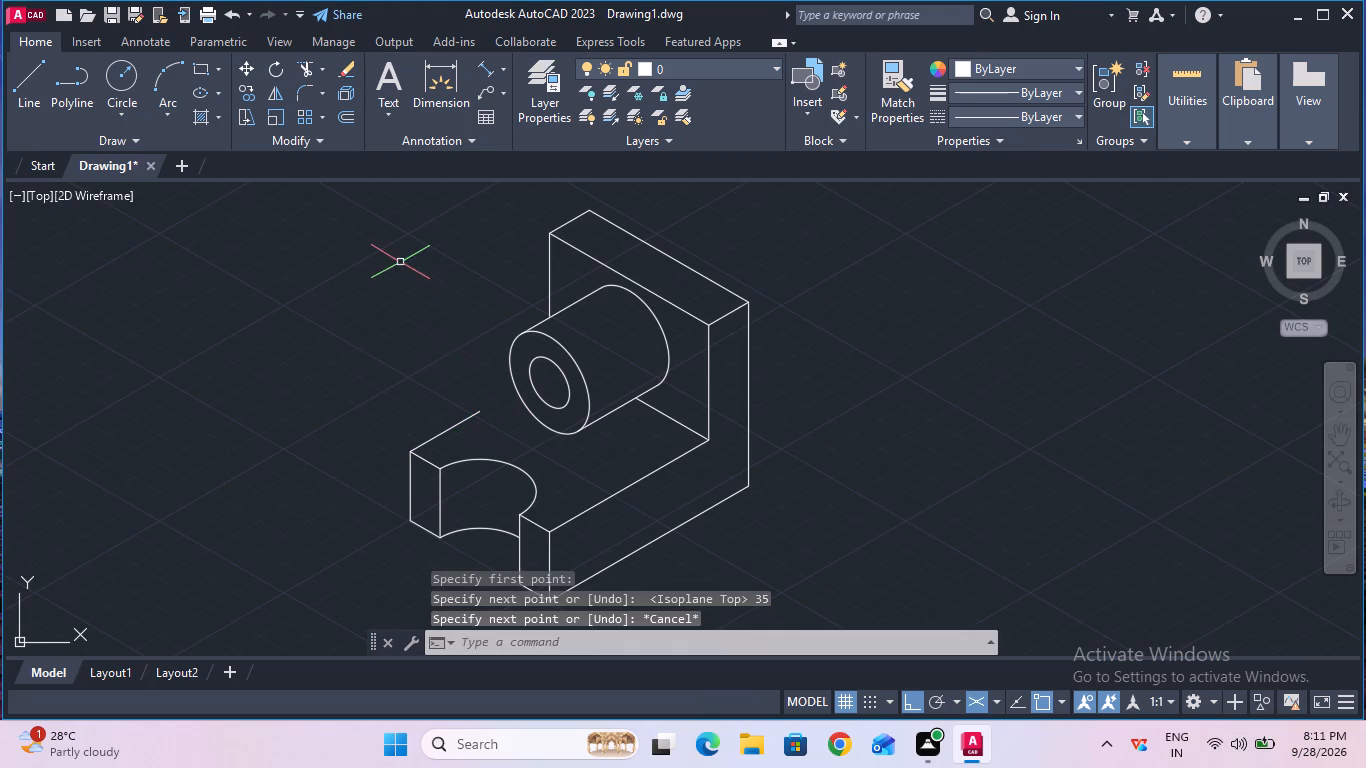
Extend the base's rear top edge line until it meets the boss's outer isocircle.
click(323, 64)
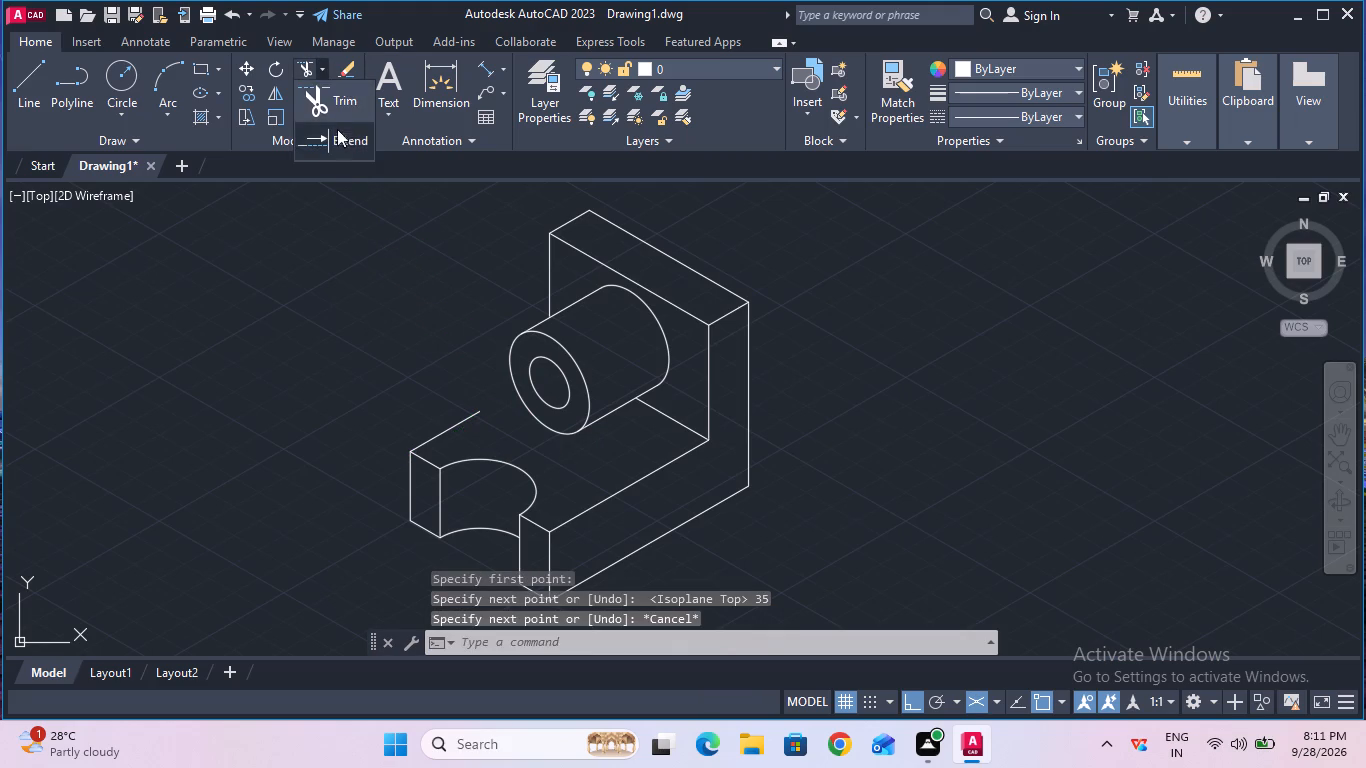
click(337, 131)
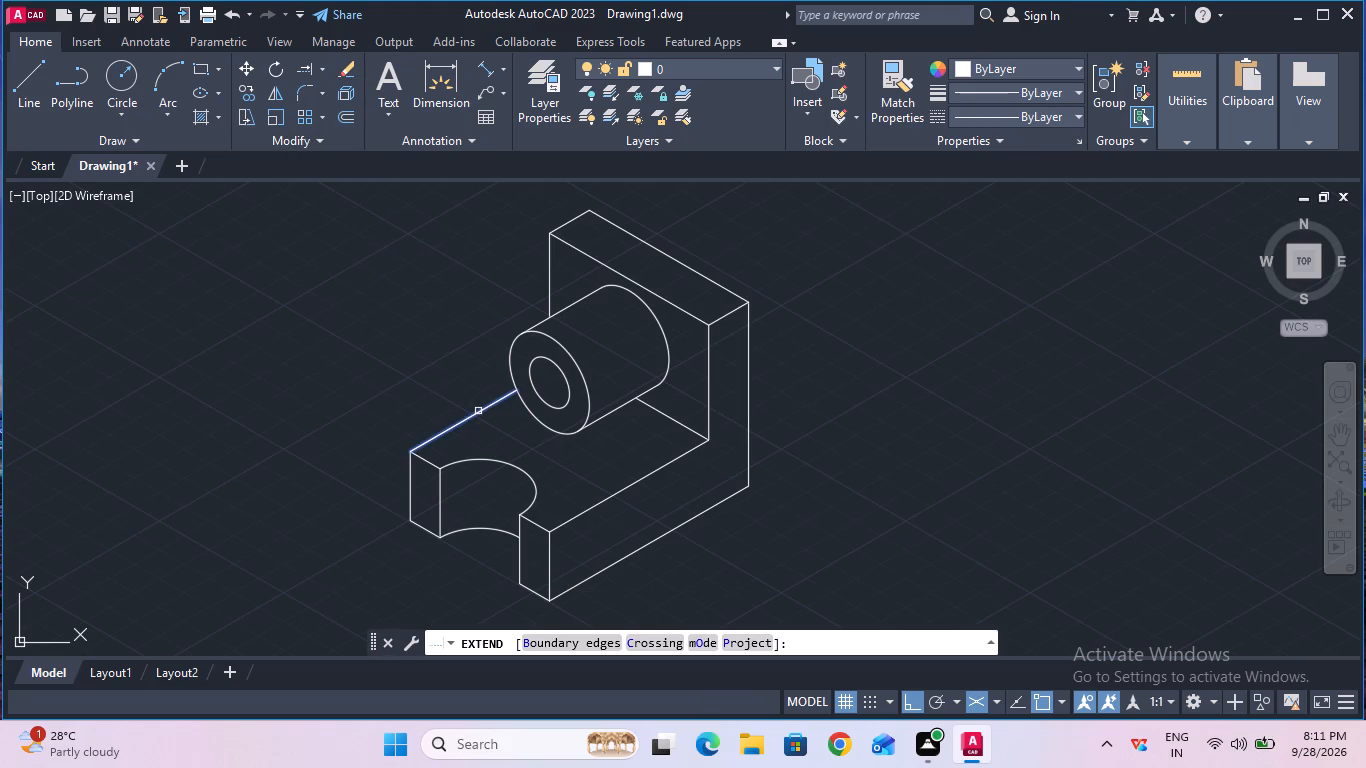
click(478, 411)
key(Escape)
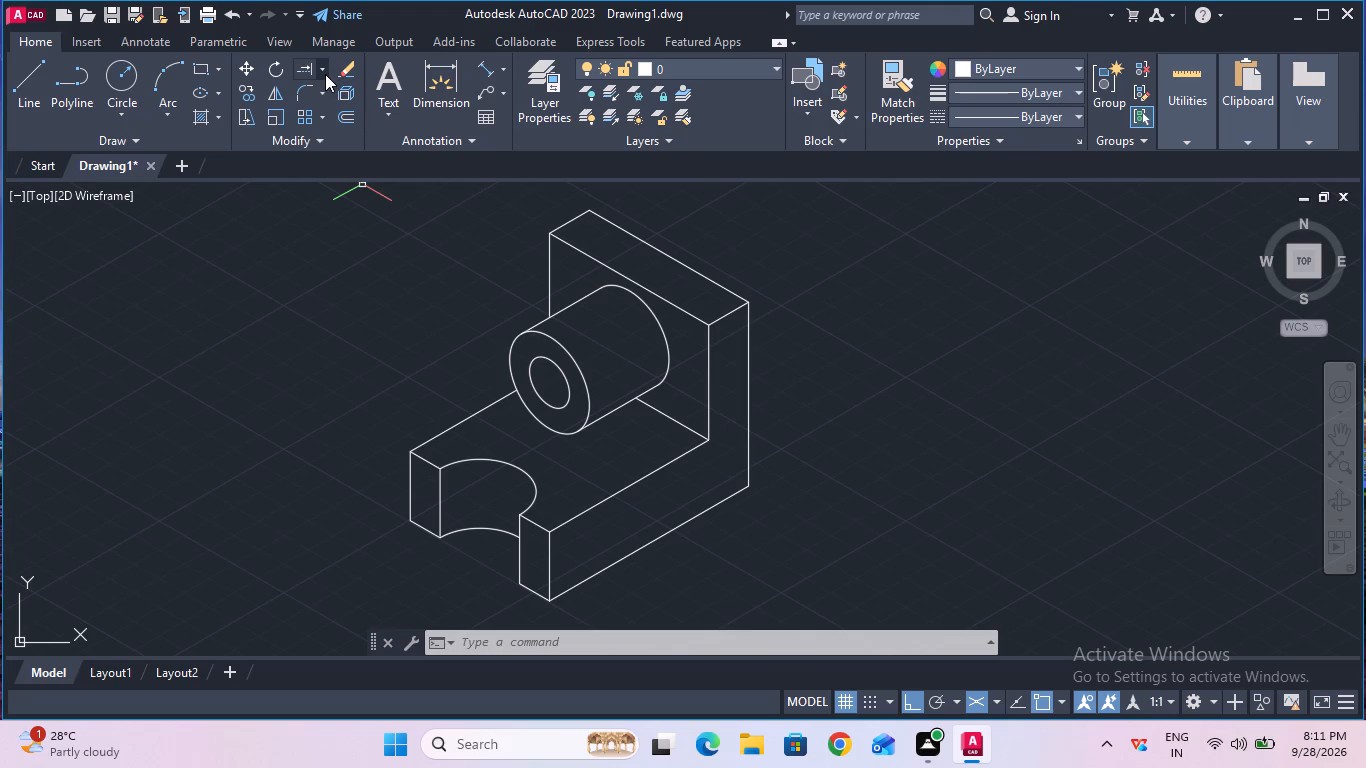
Draw a line in the CENTER linetype joining the two ends of the notch arc on the base's top face.
click(1016, 121)
click(1030, 192)
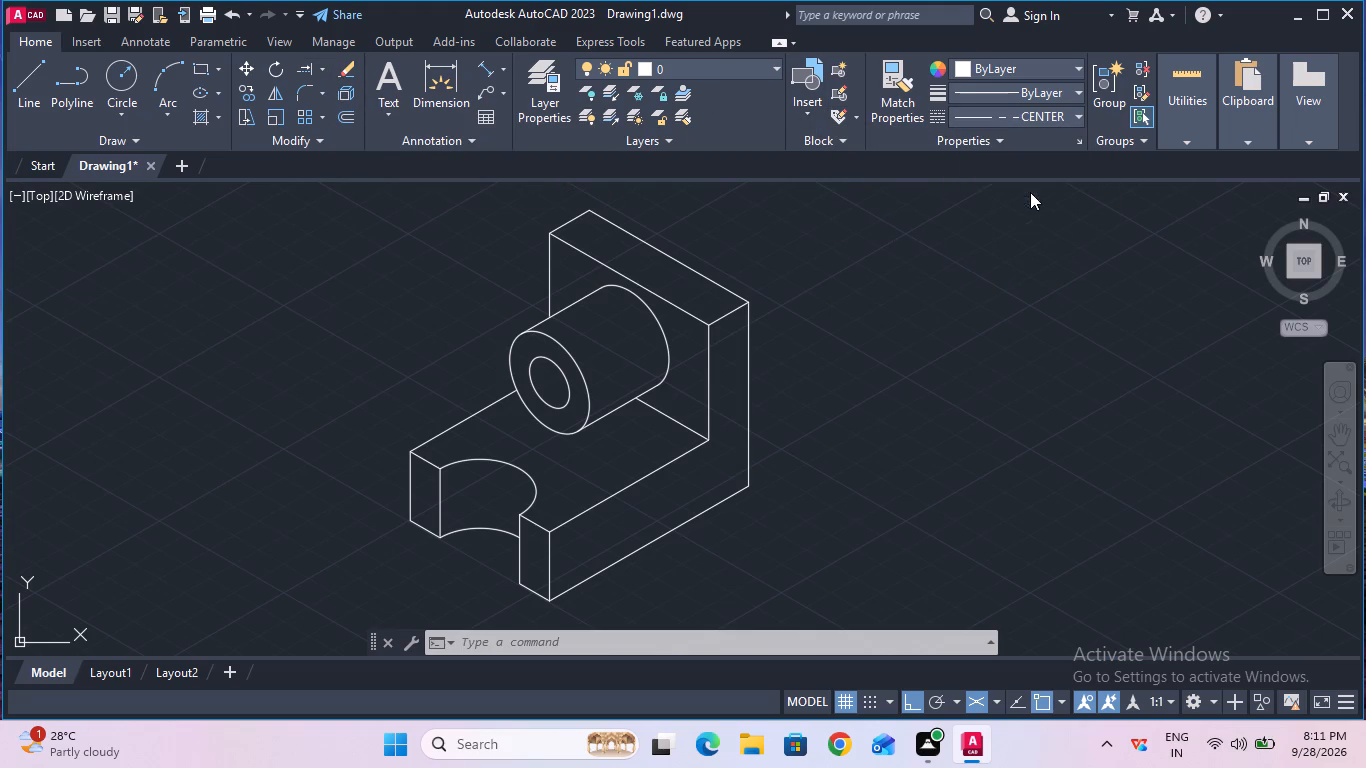
click(16, 98)
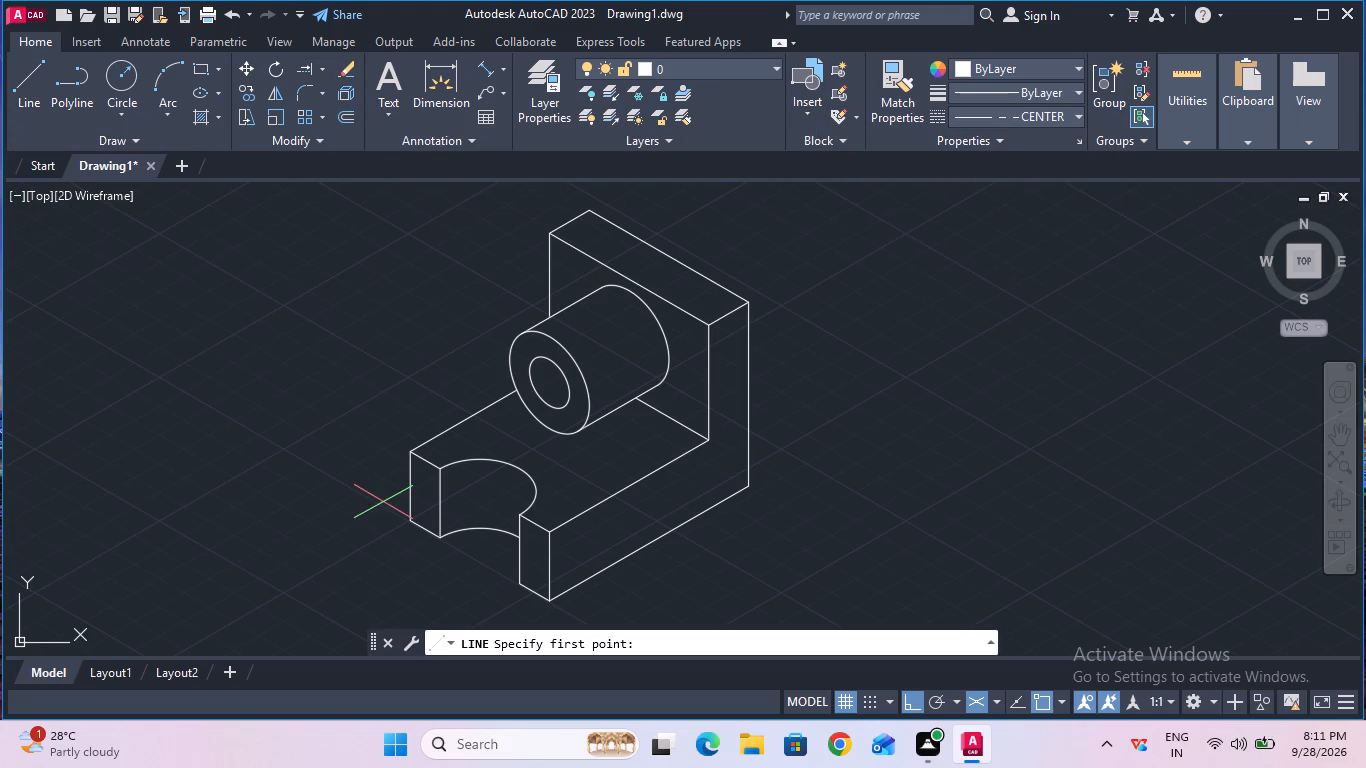
click(441, 474)
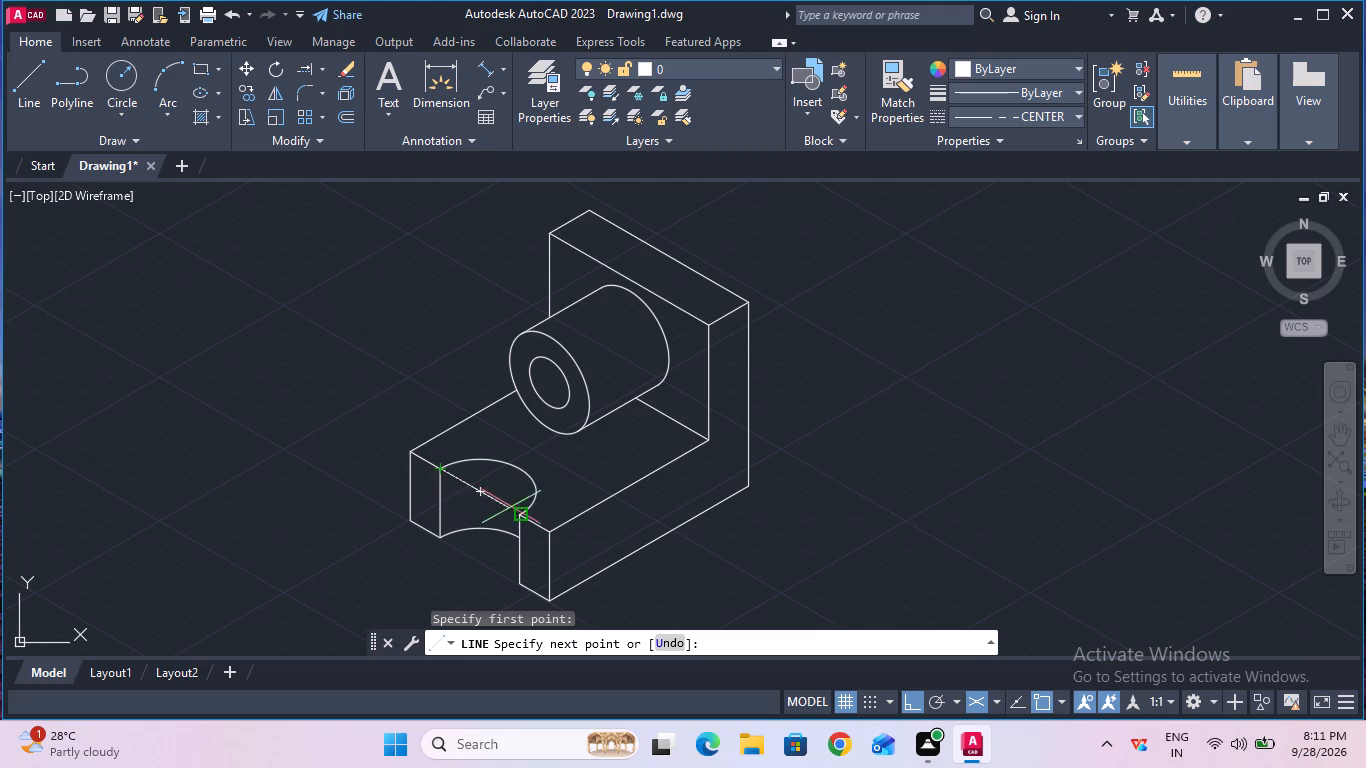
click(519, 514)
key(Escape)
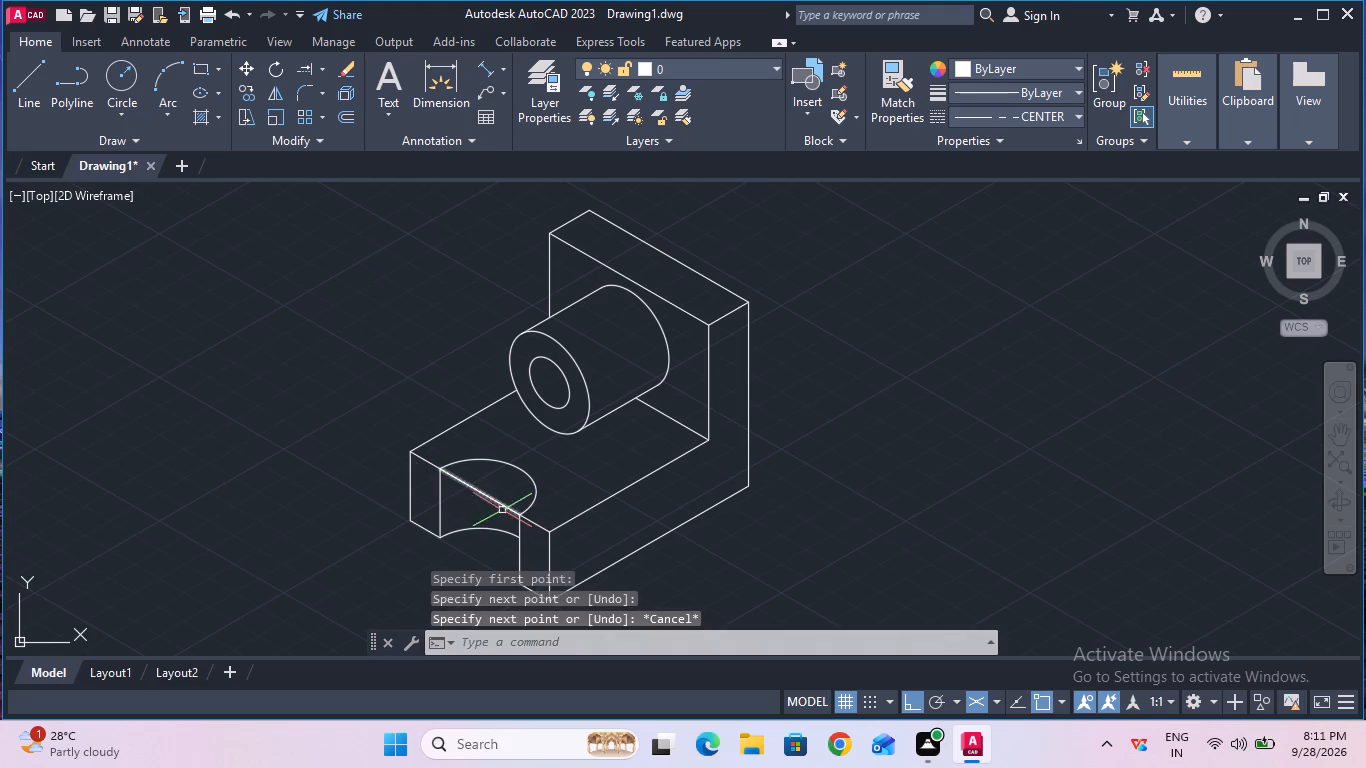
Draw a line in the CENTER linetype joining the two ends of the notch arc along the base's bottom edge.
click(39, 97)
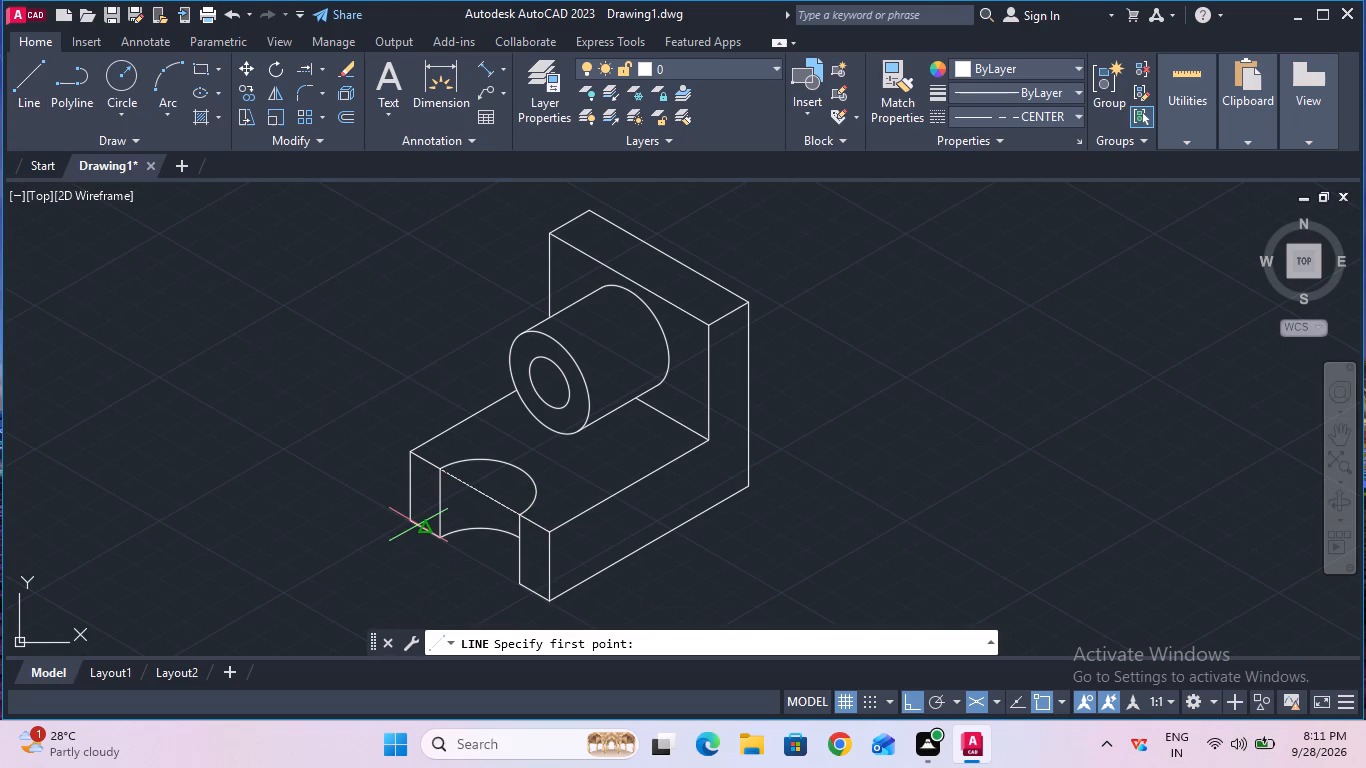
click(441, 539)
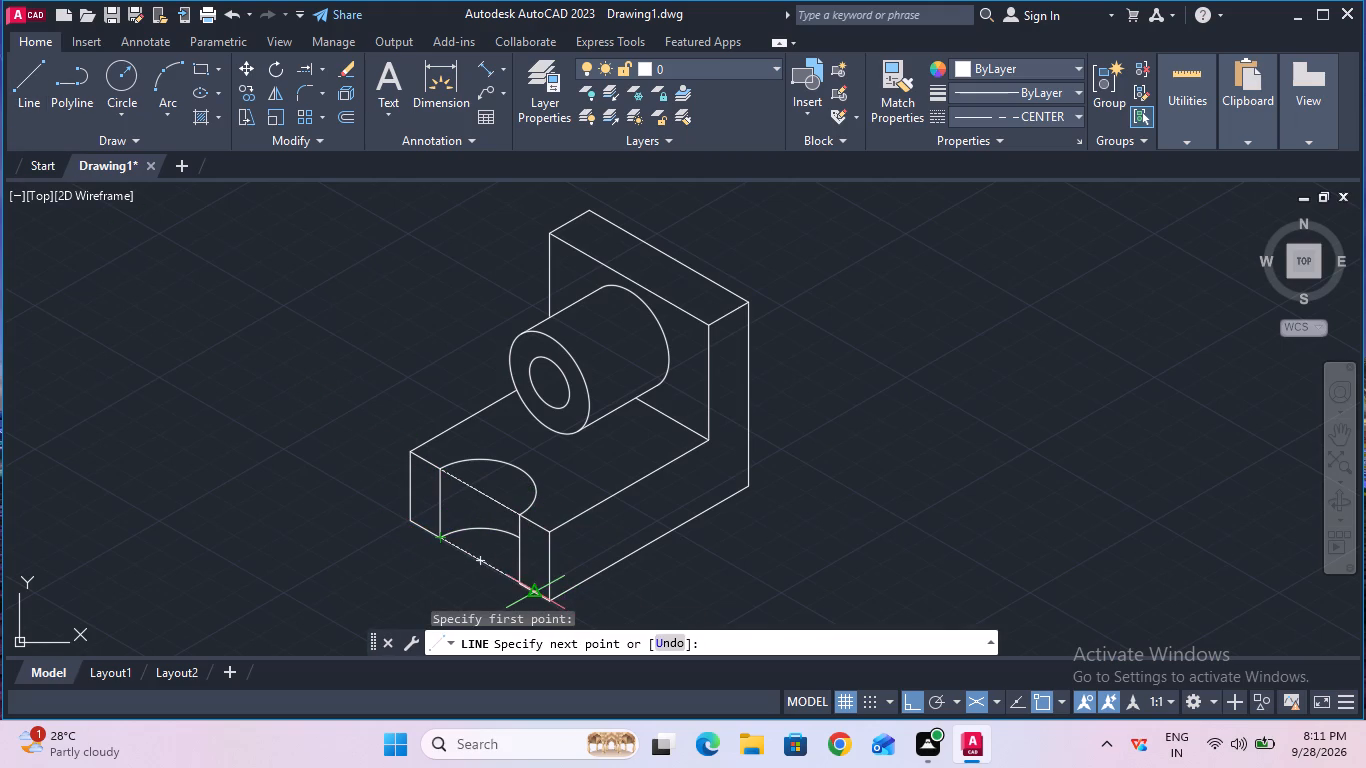
click(514, 586)
key(Escape)
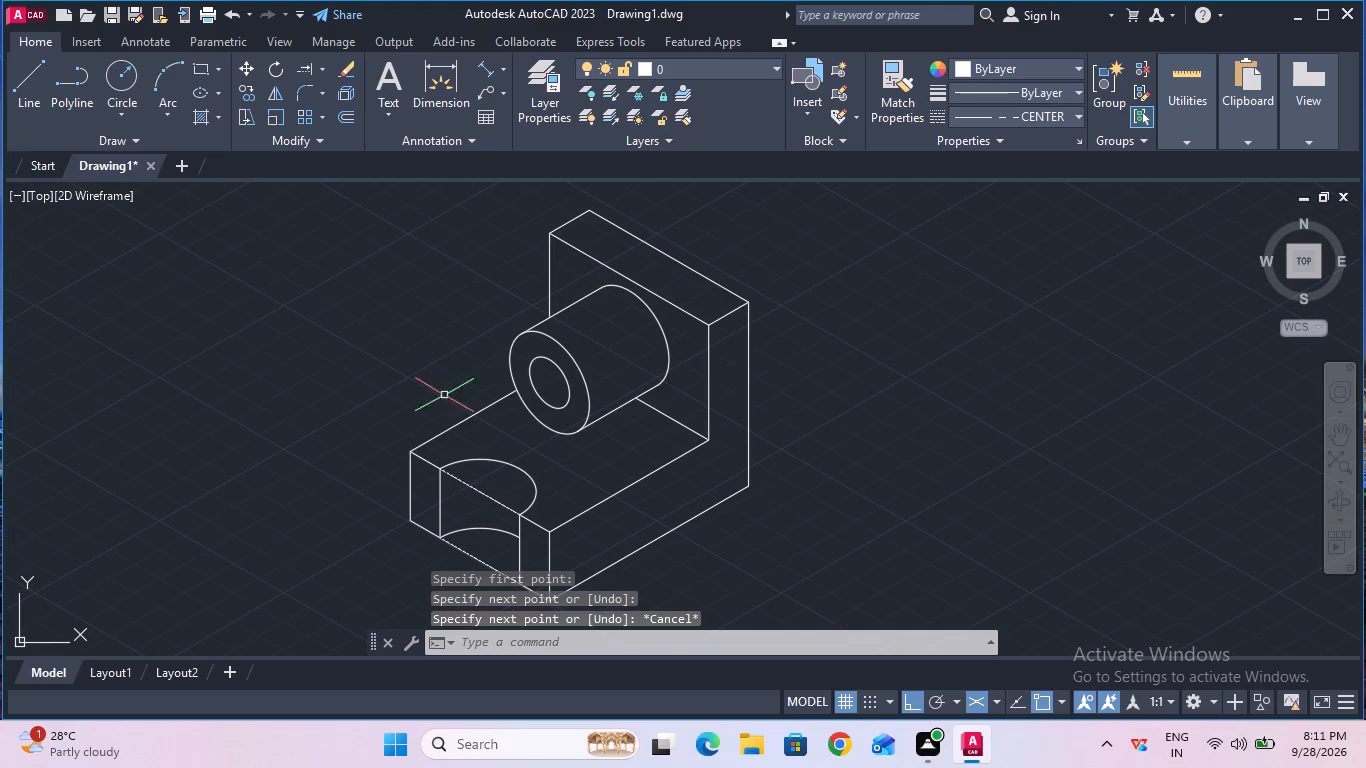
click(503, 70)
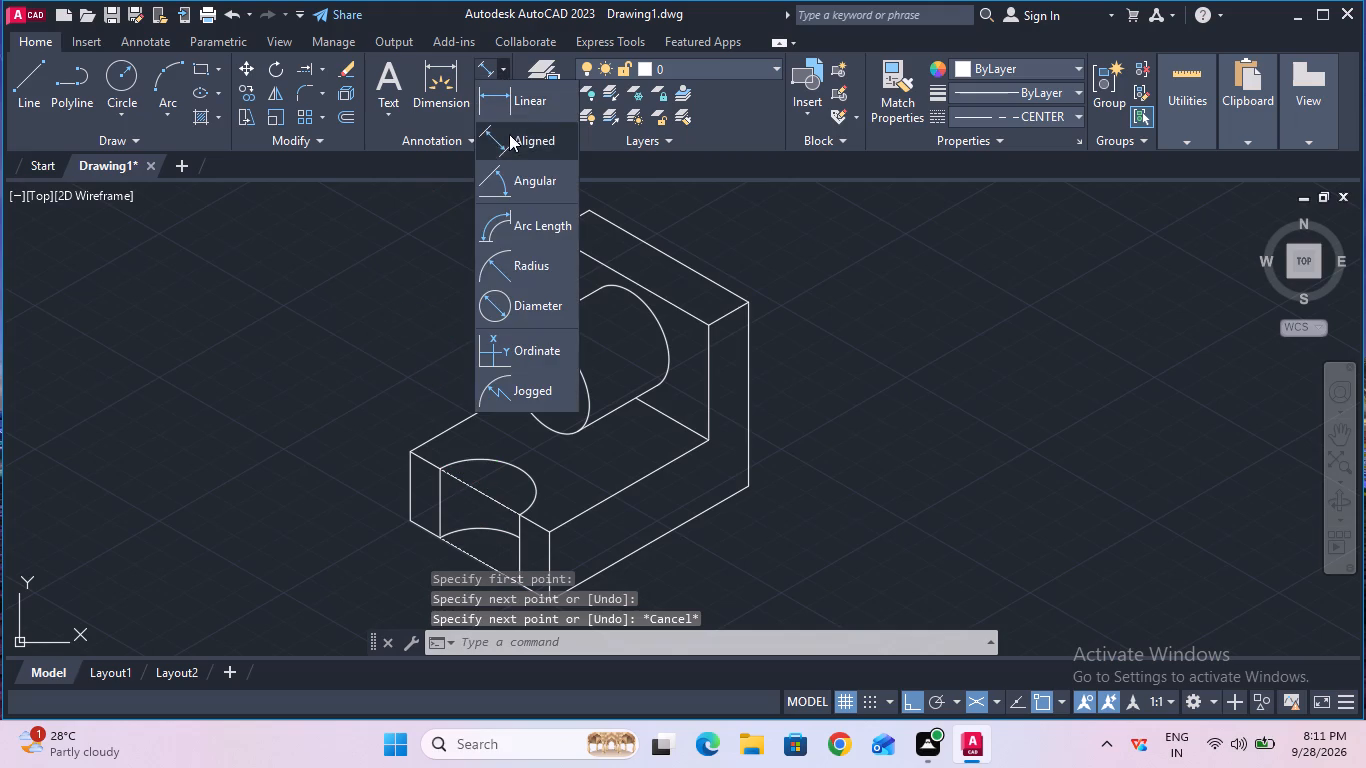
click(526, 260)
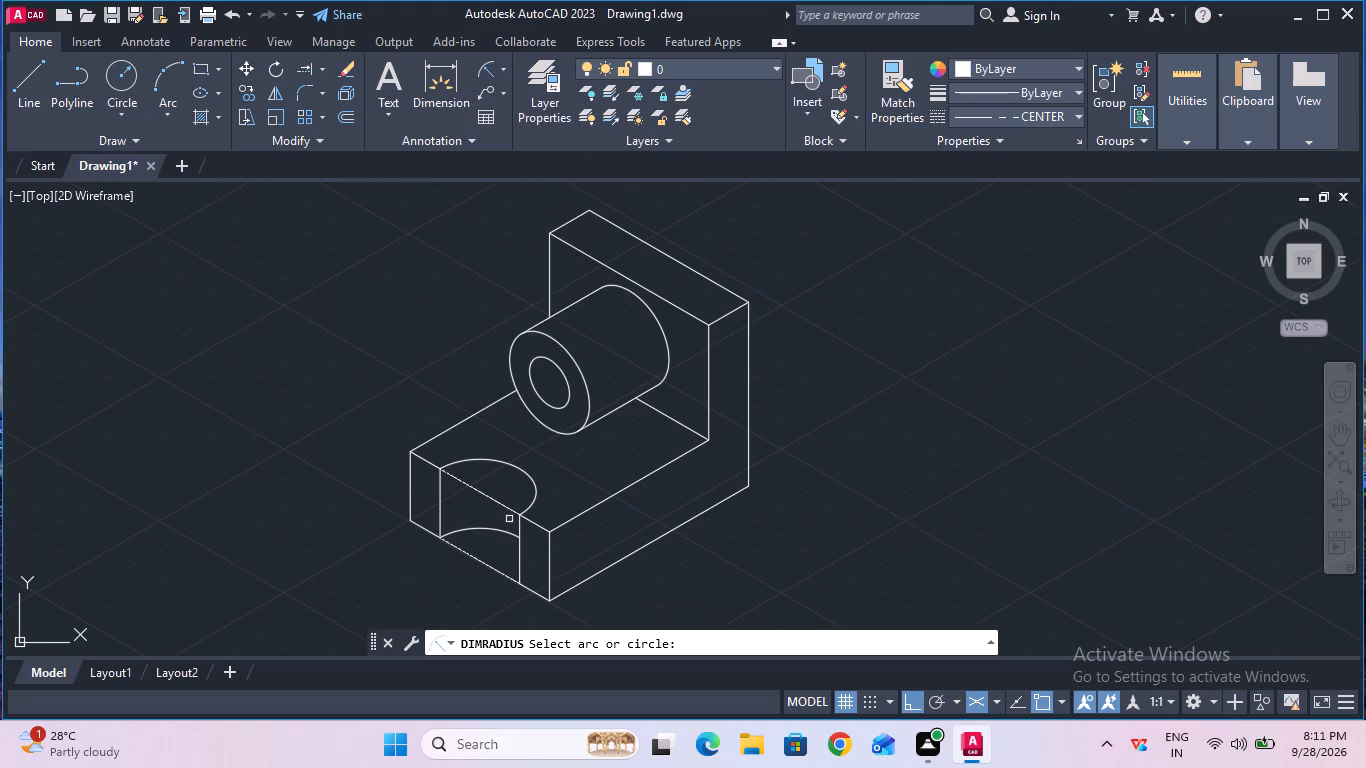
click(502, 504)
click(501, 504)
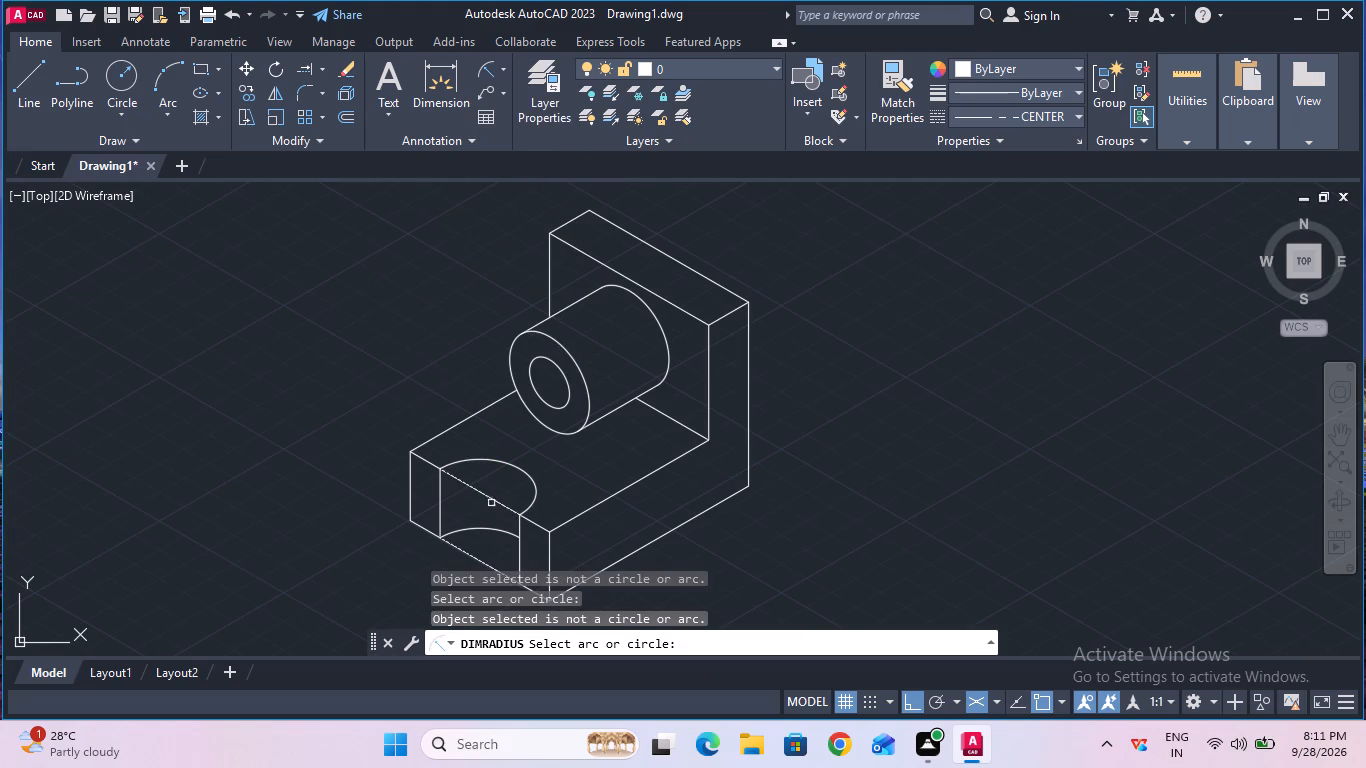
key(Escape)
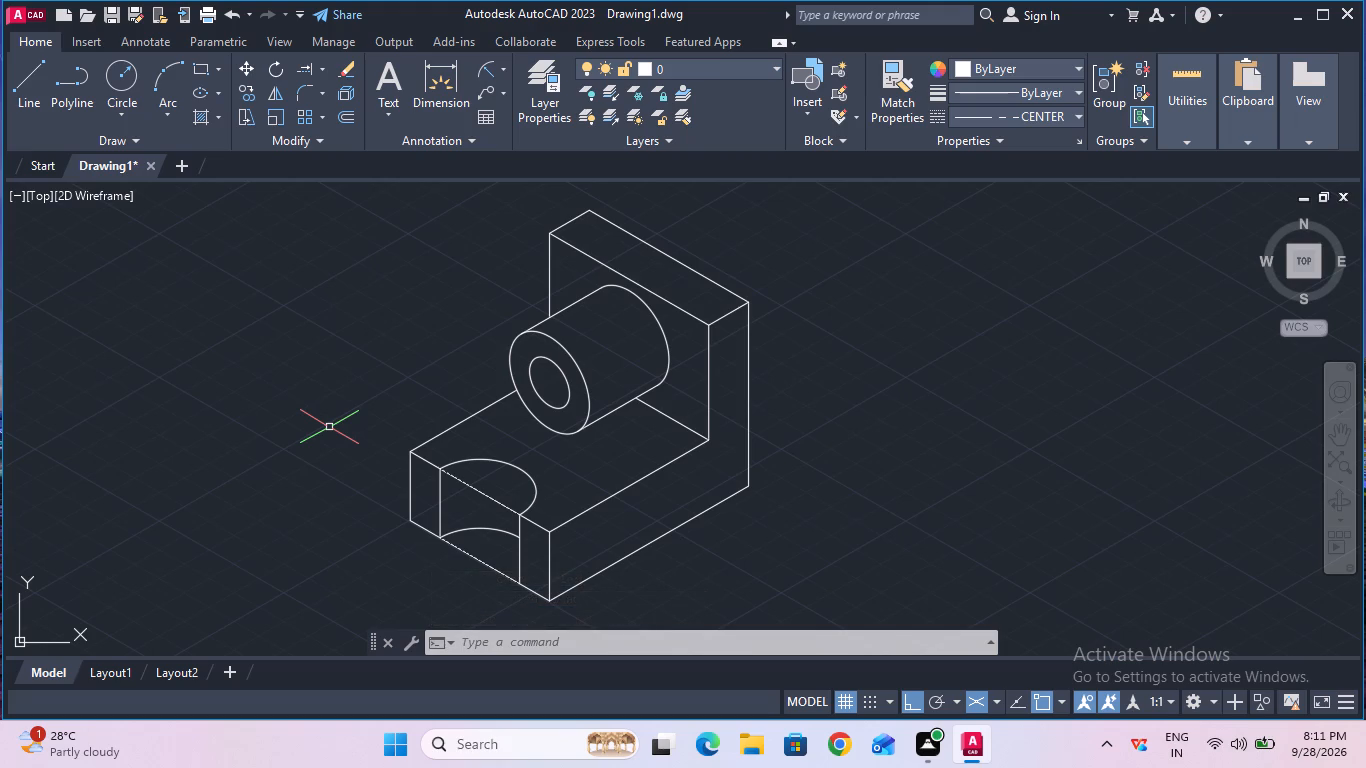
Add a centerline midway between the upright front face's top edge and the edge where it meets the base.
text(cl)
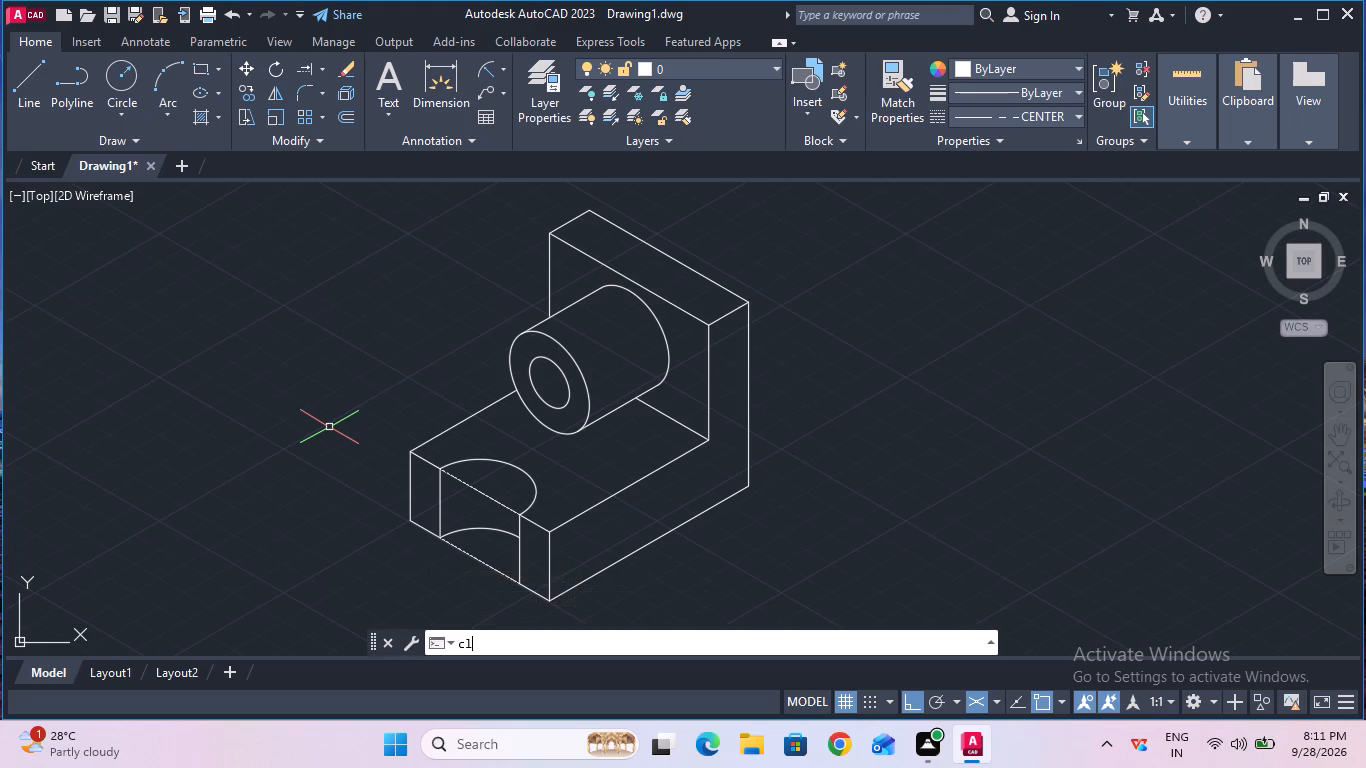
click(458, 432)
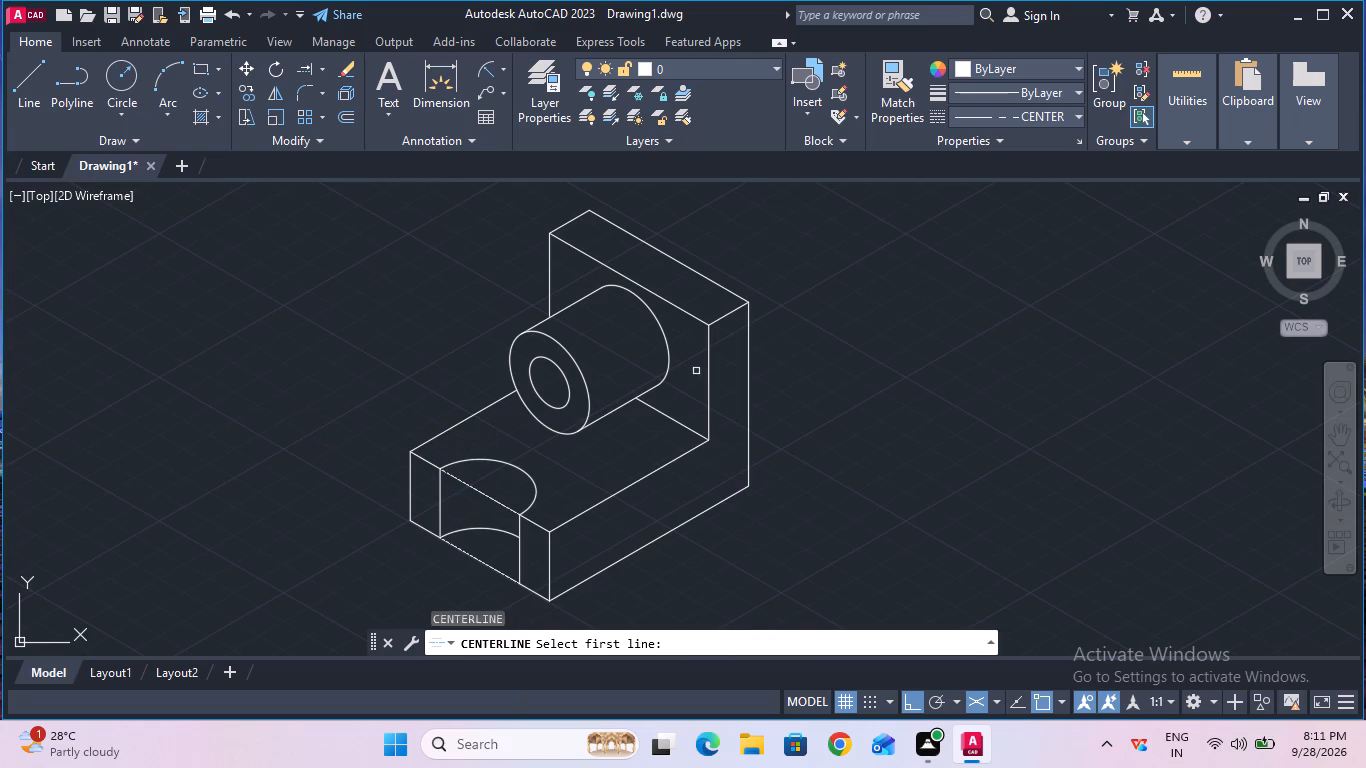
click(677, 308)
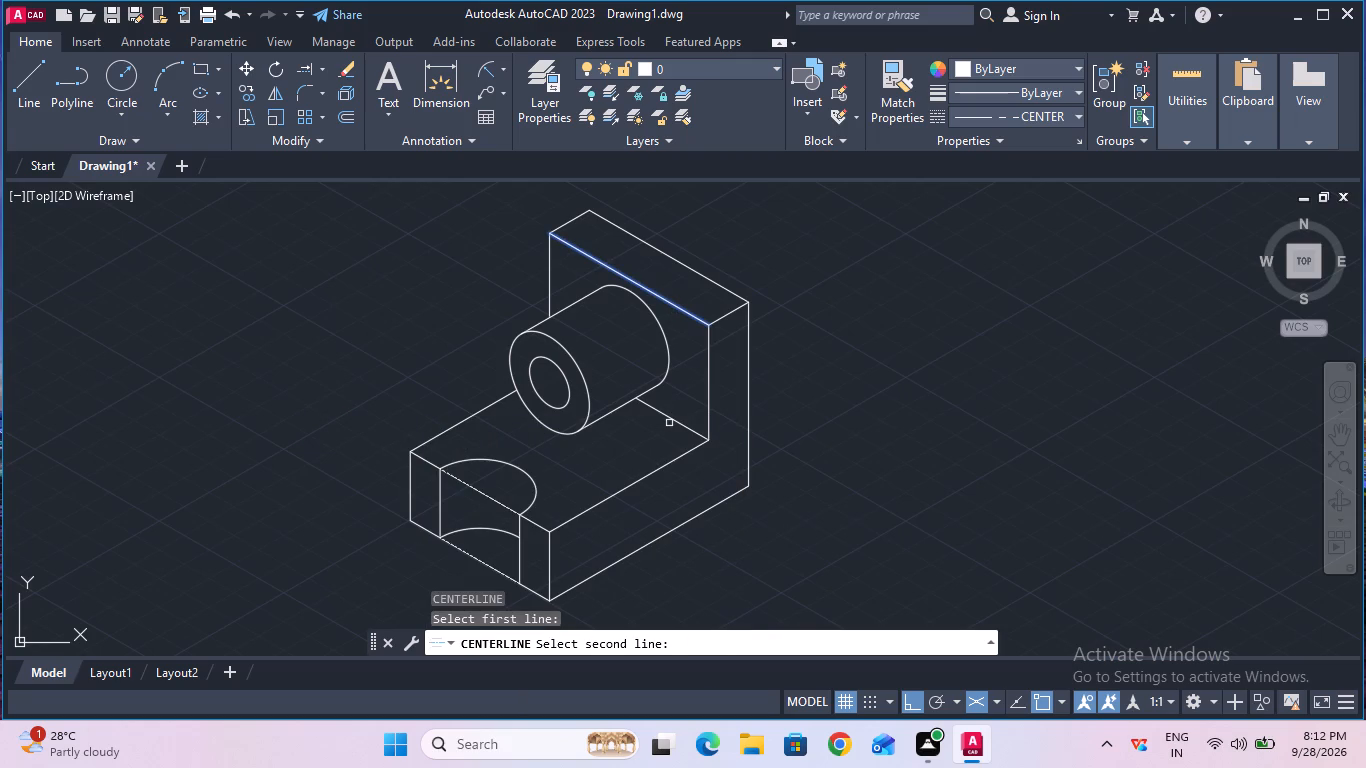
click(669, 419)
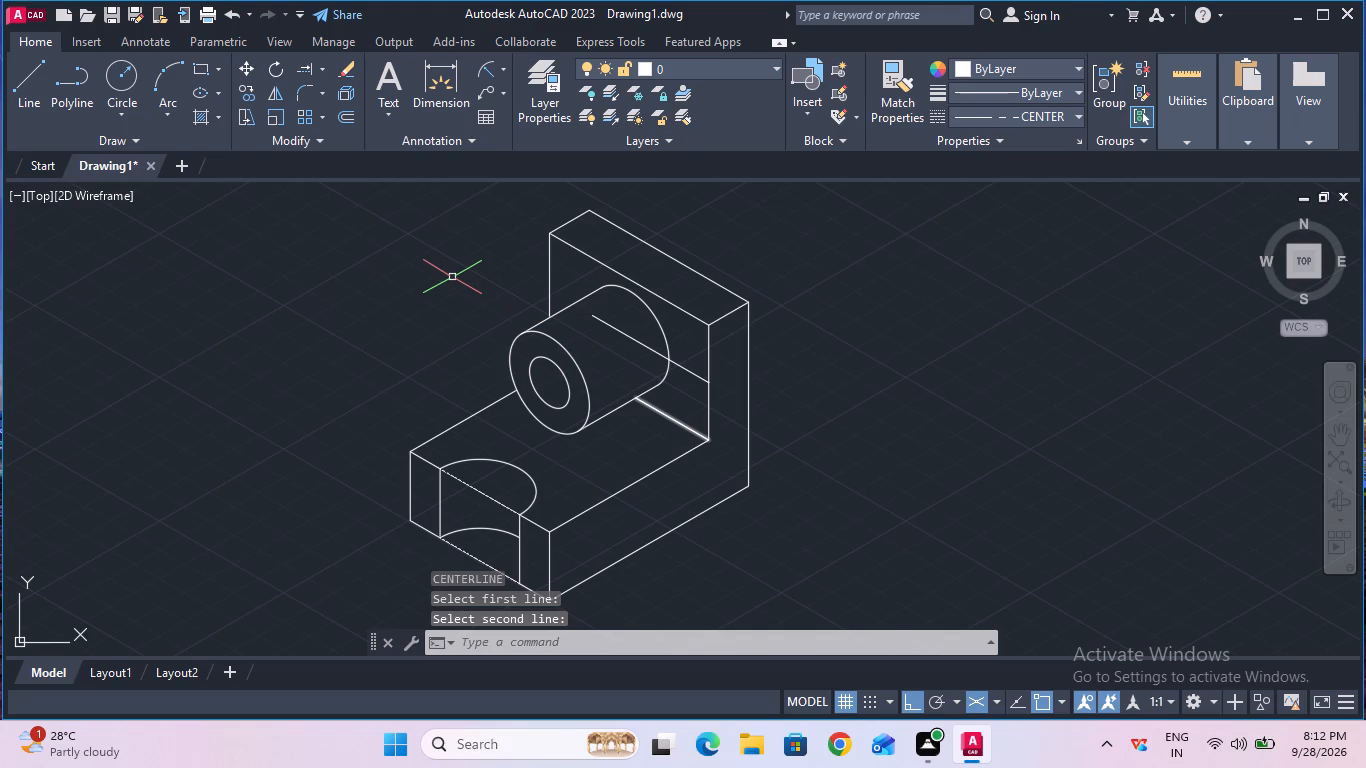
key(Escape)
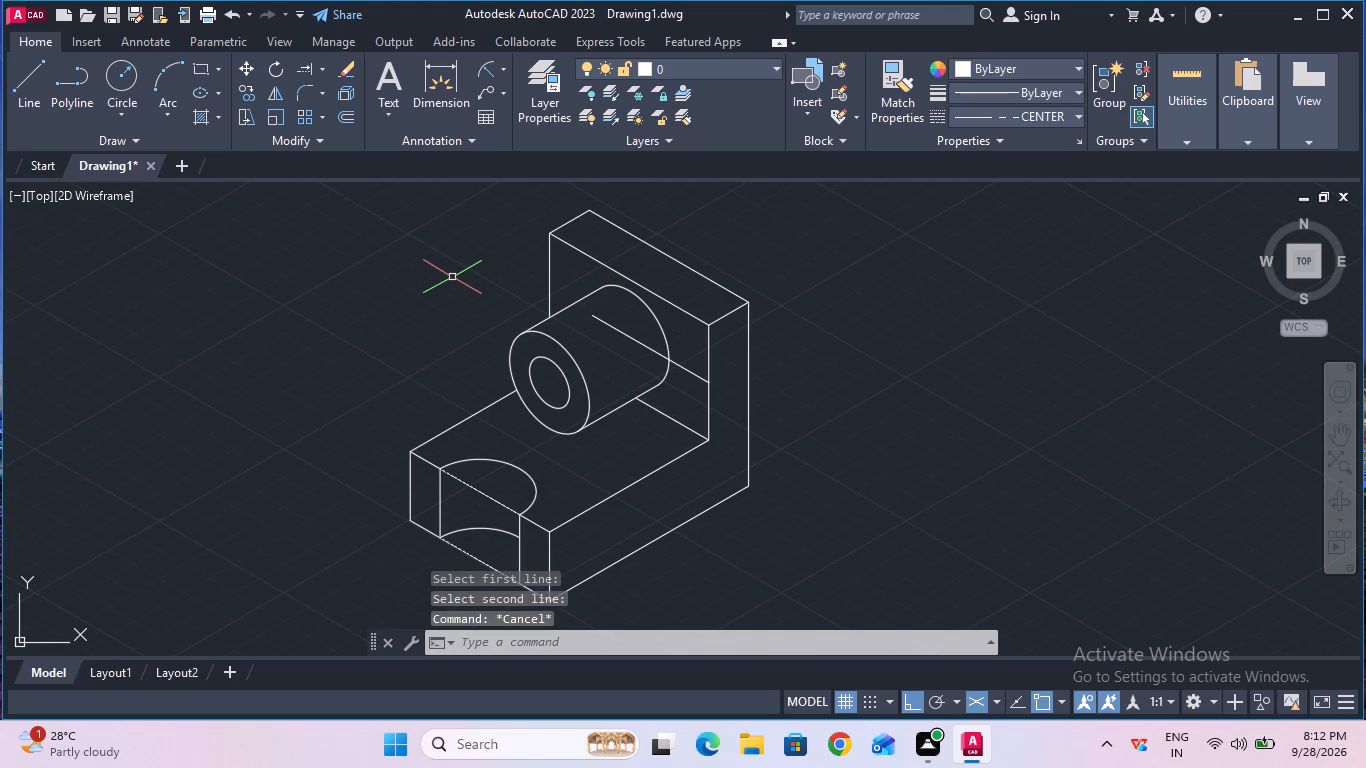
Explode the new centerline and extend it across the boss to the upright front face's far vertical edge.
click(641, 343)
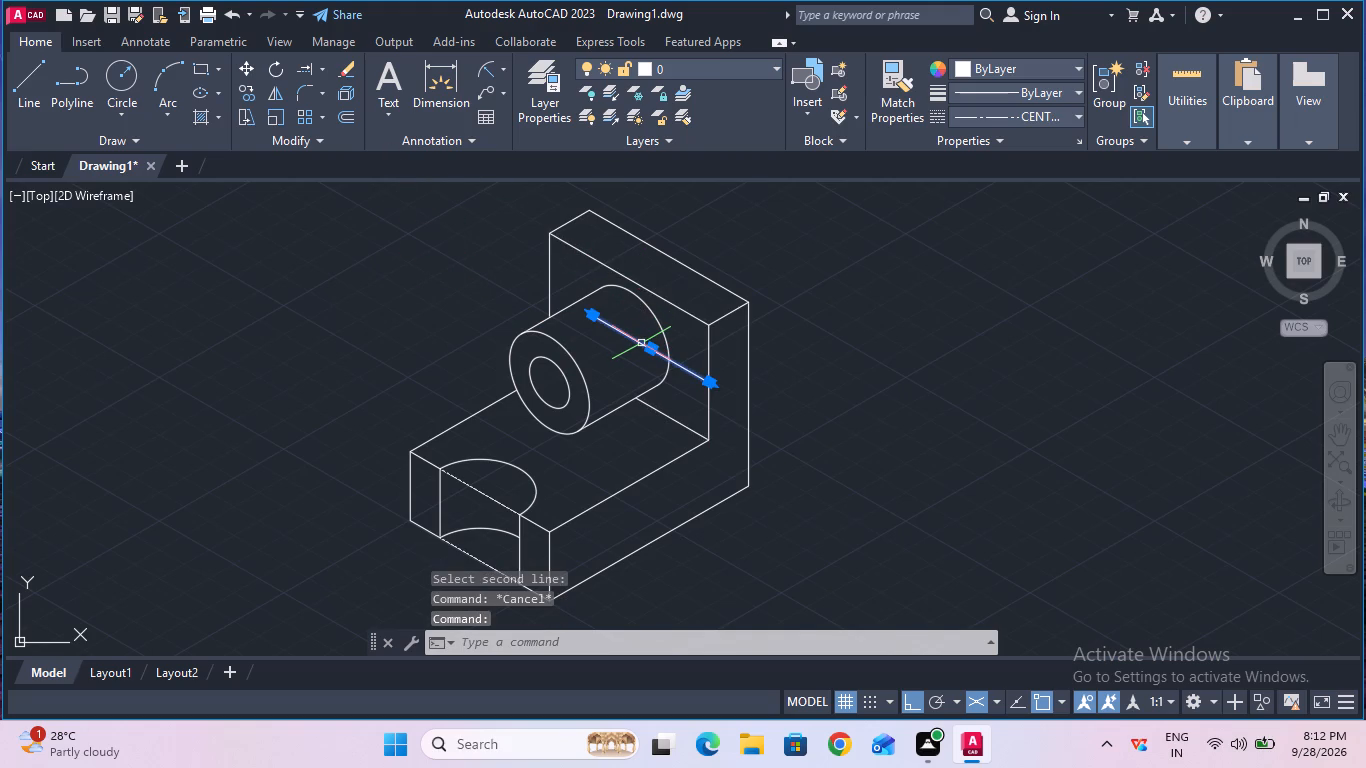
text(ex)
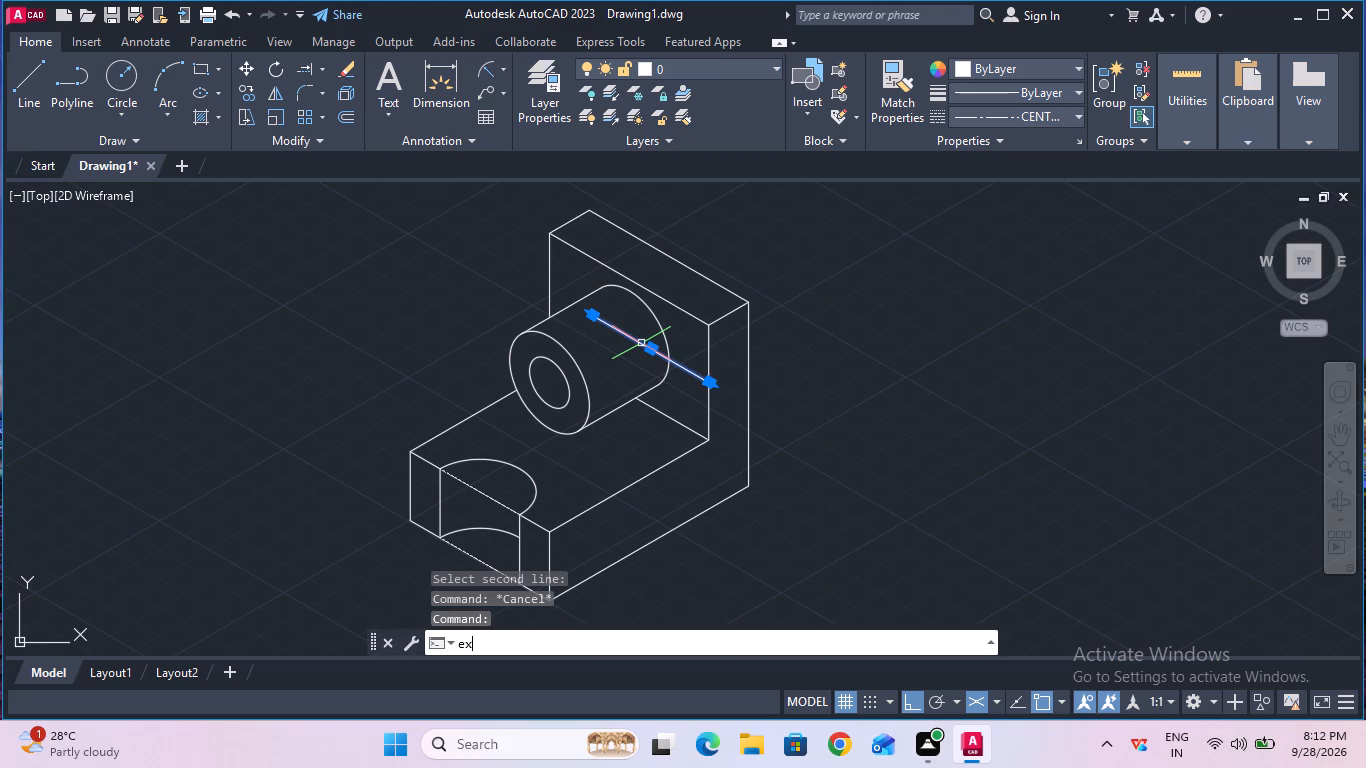
click(574, 456)
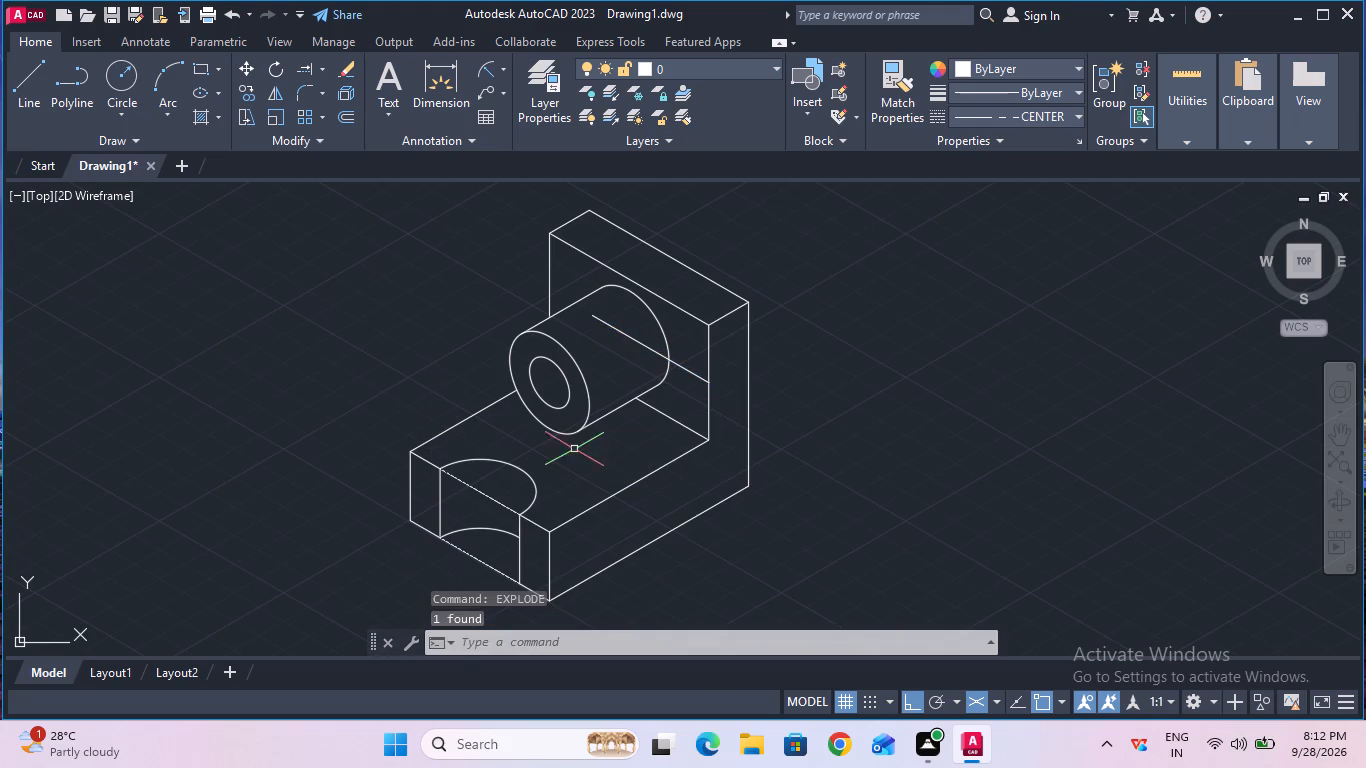
click(310, 75)
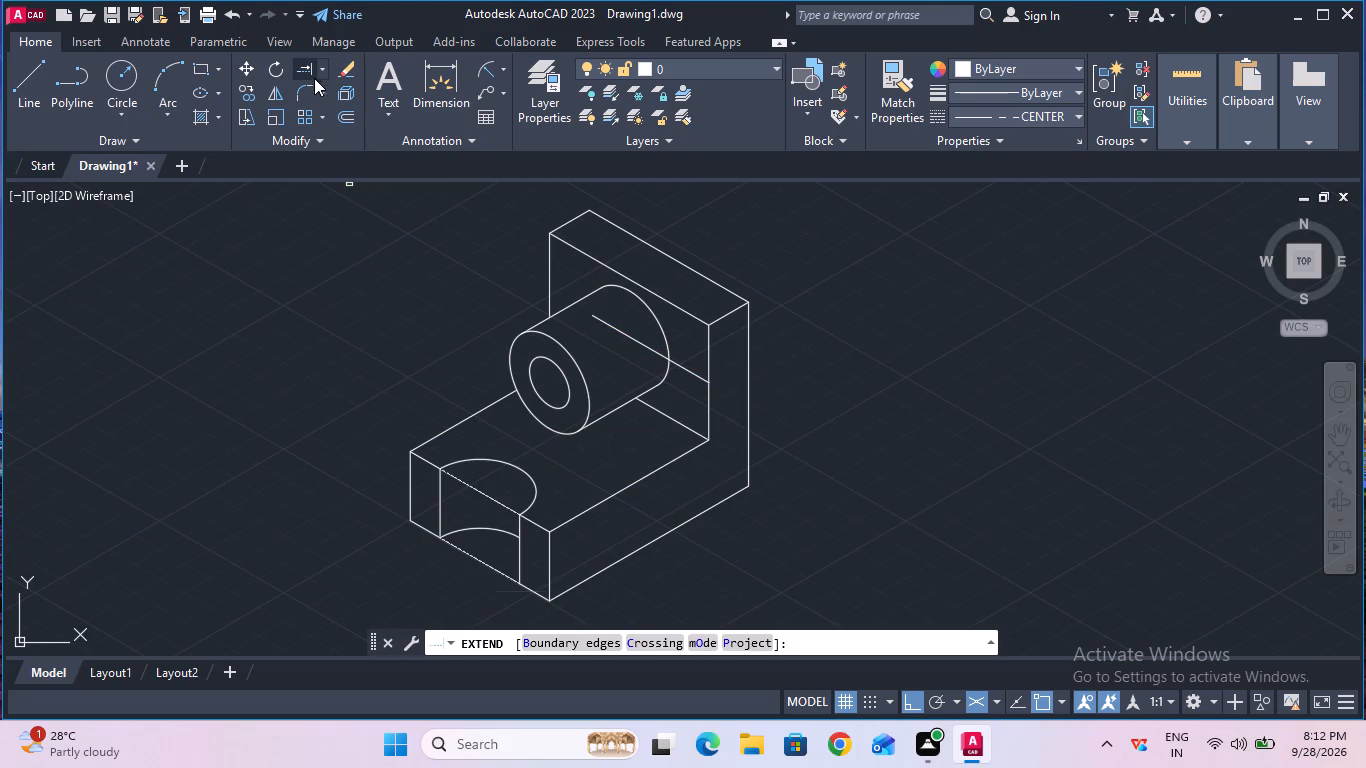
click(602, 322)
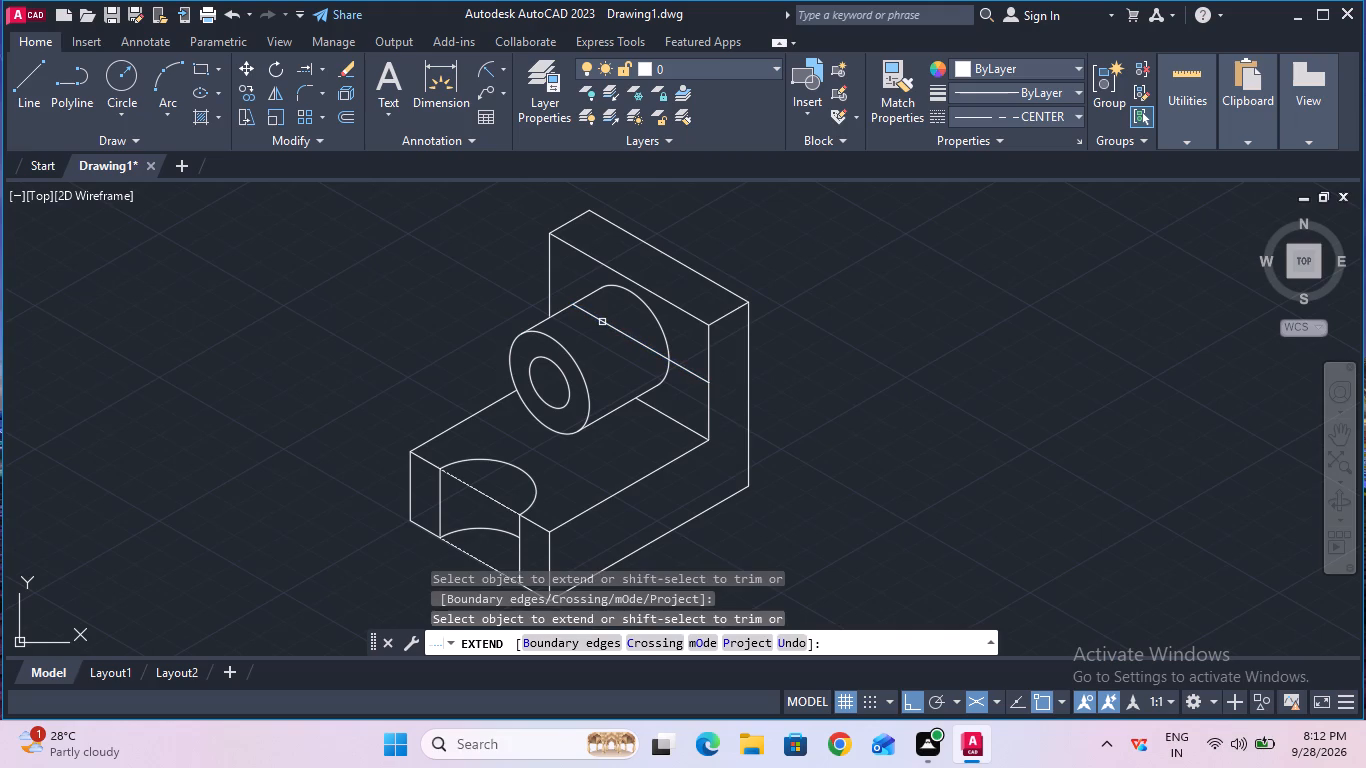
click(596, 314)
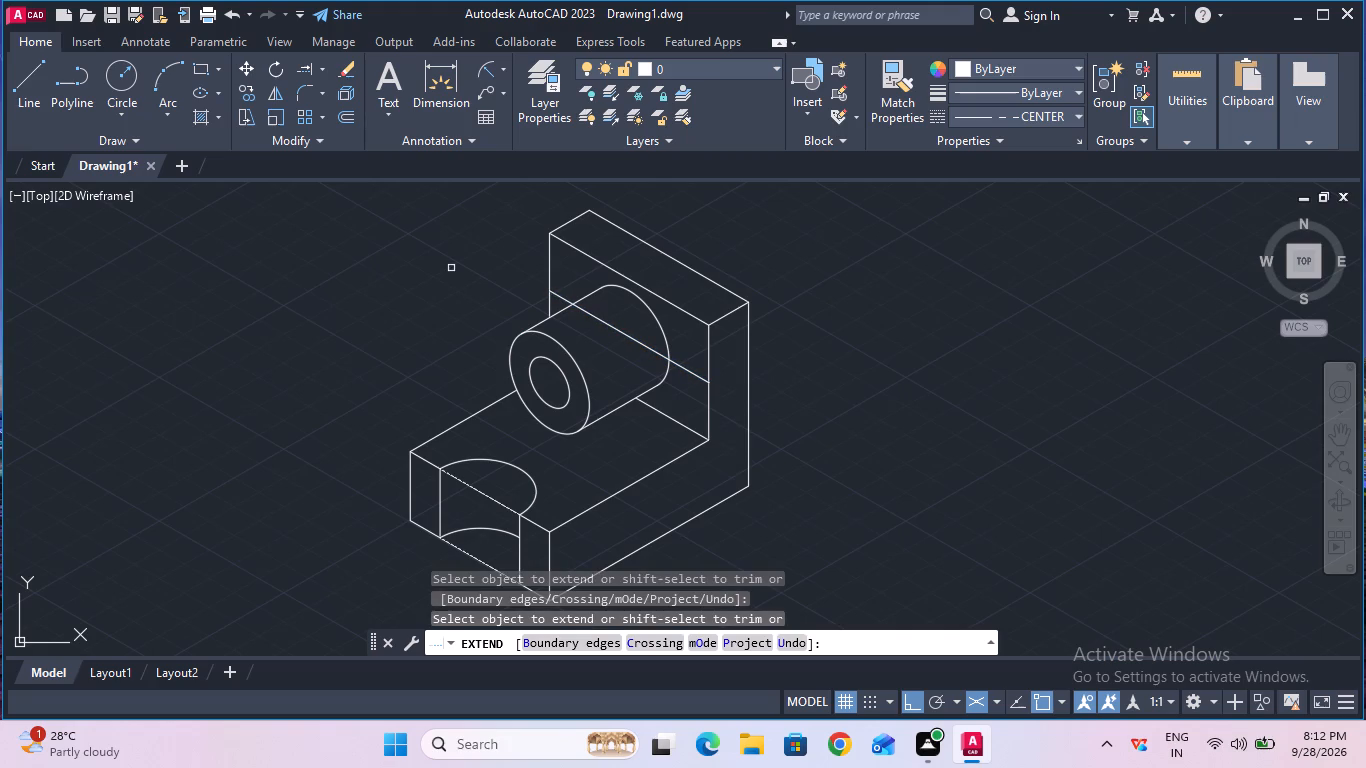
key(Escape)
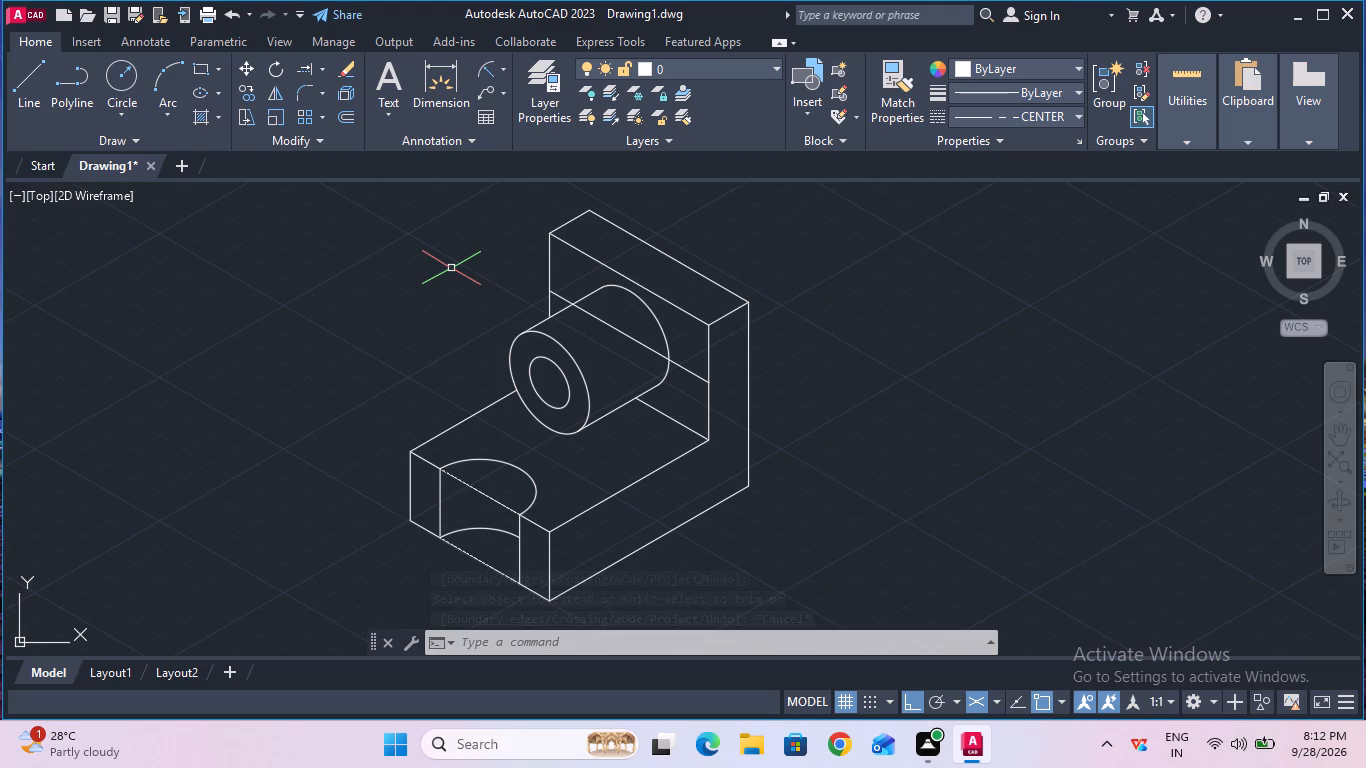
Add a centerline midway between the two vertical edges of the upright's front face.
text(cl)
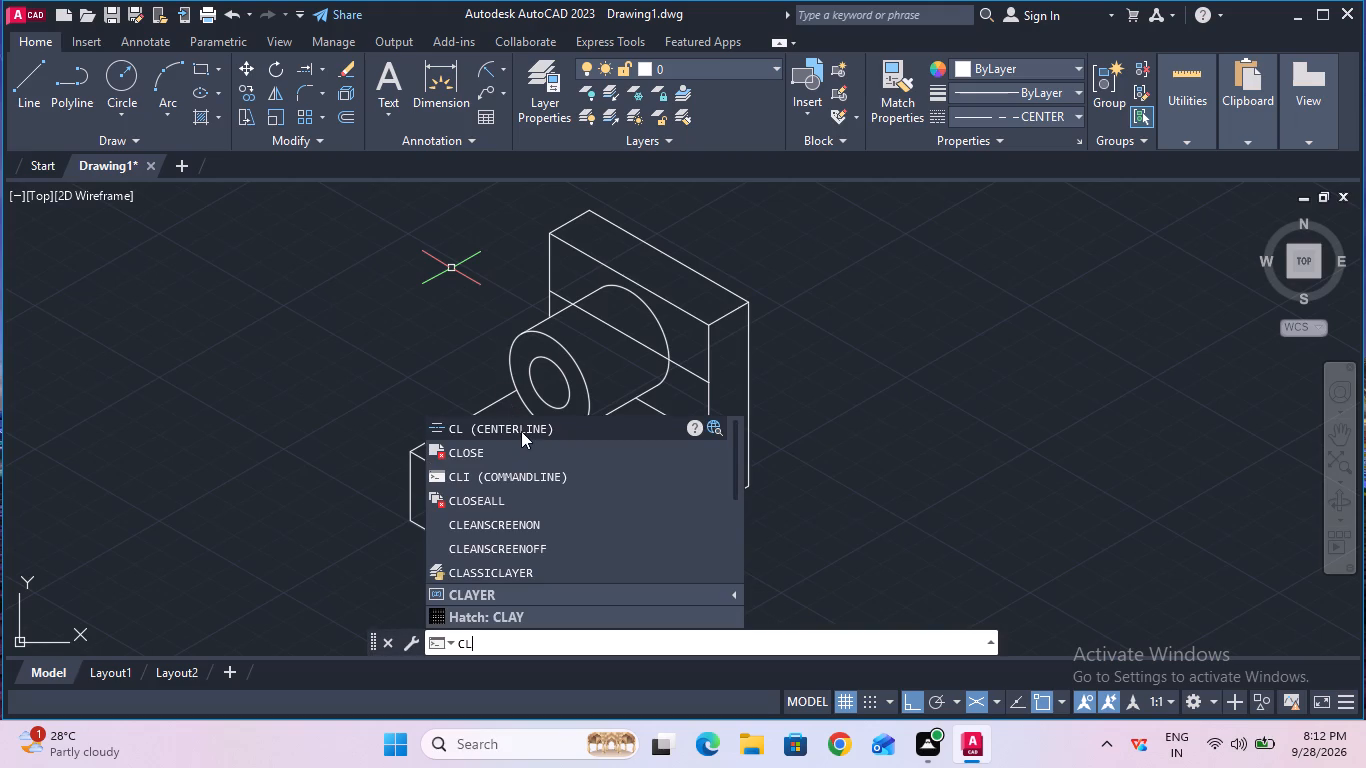
click(521, 428)
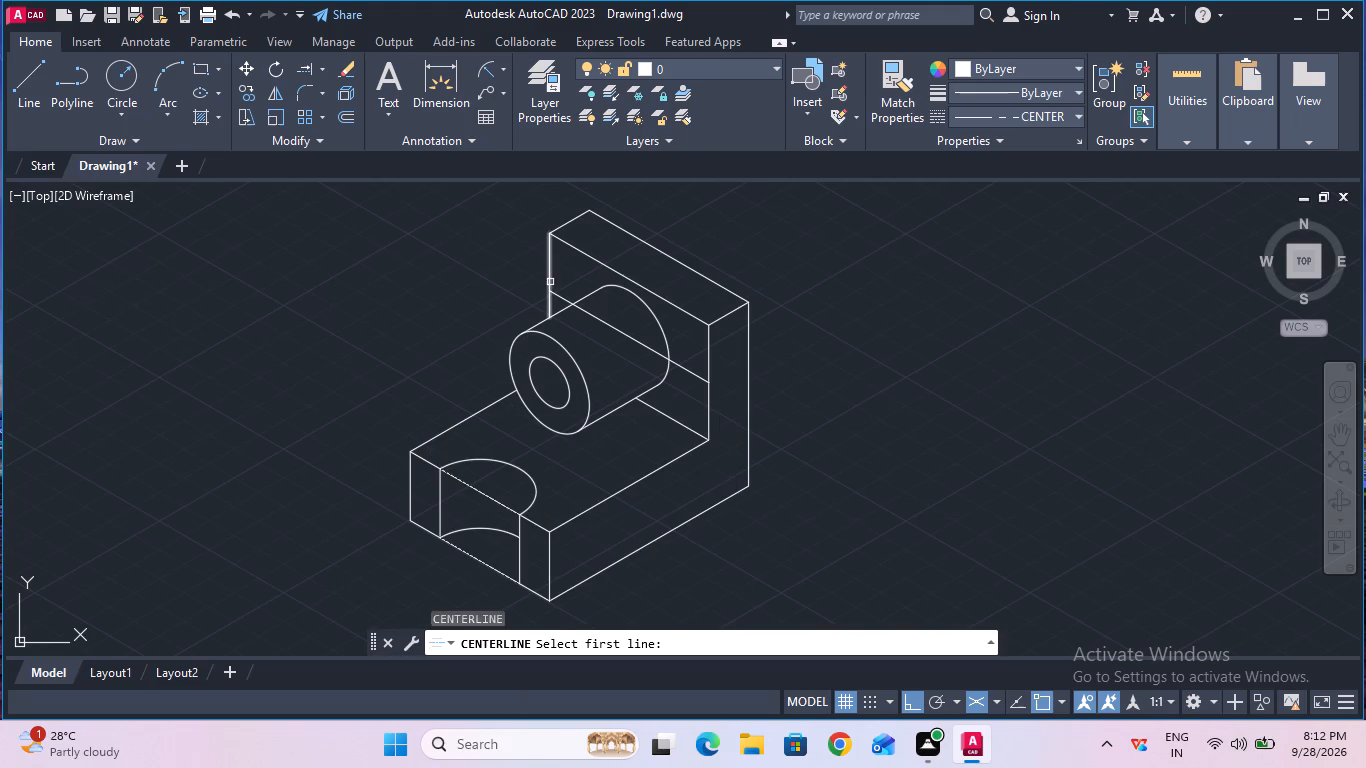
click(552, 282)
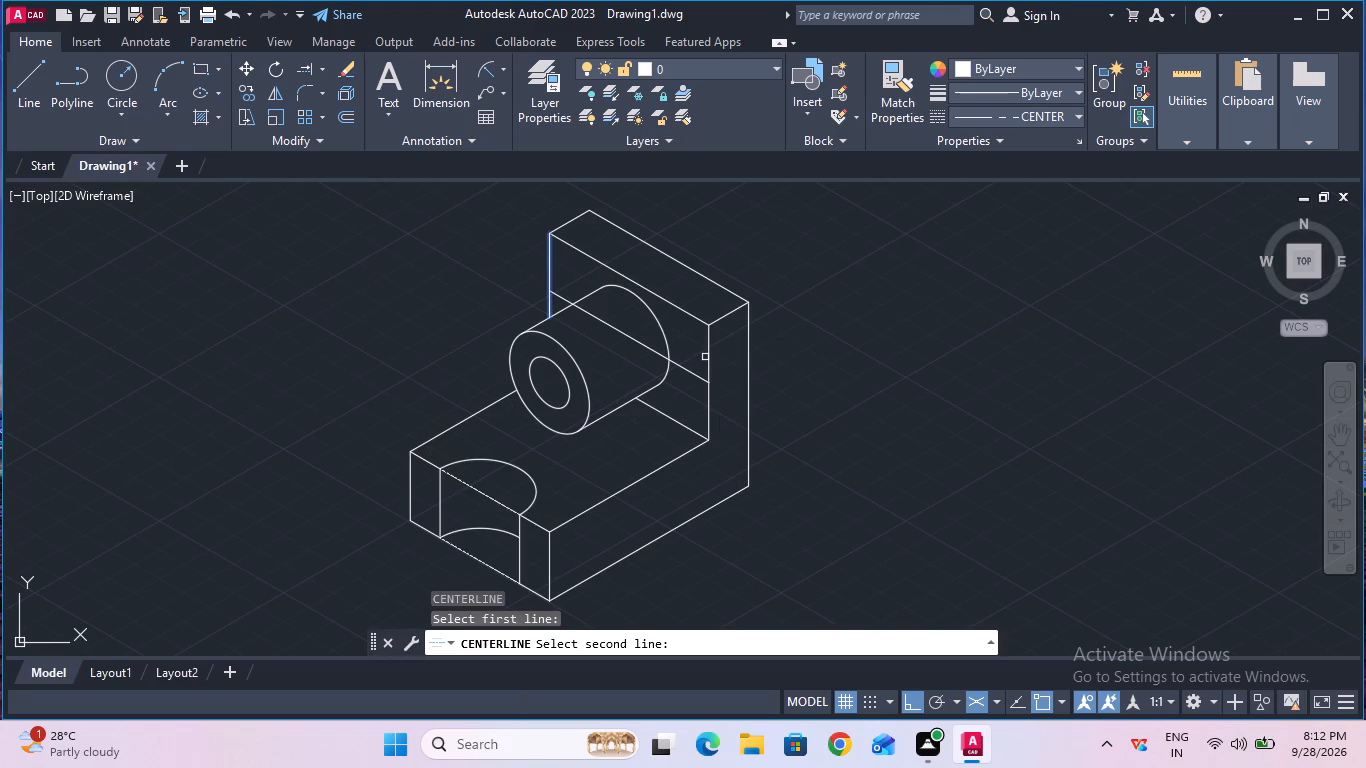
click(709, 360)
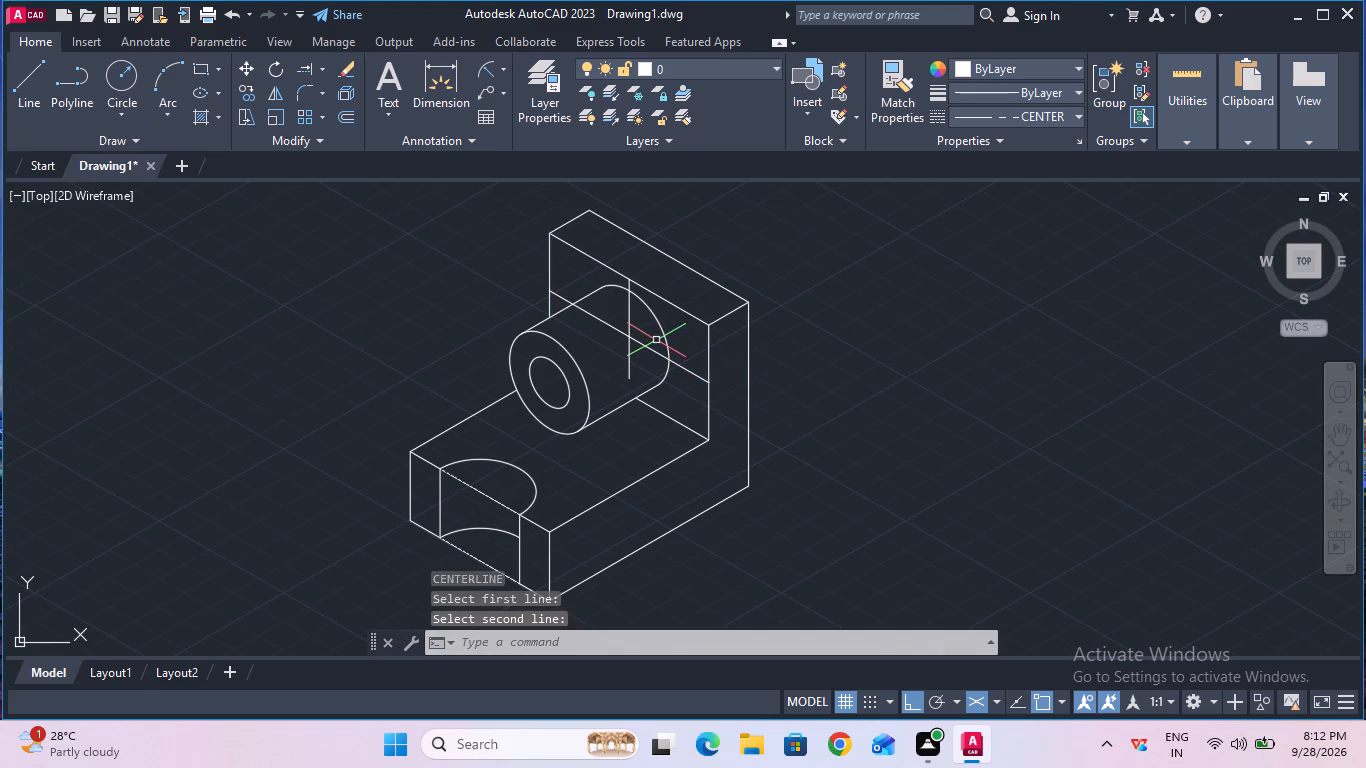
key(Escape)
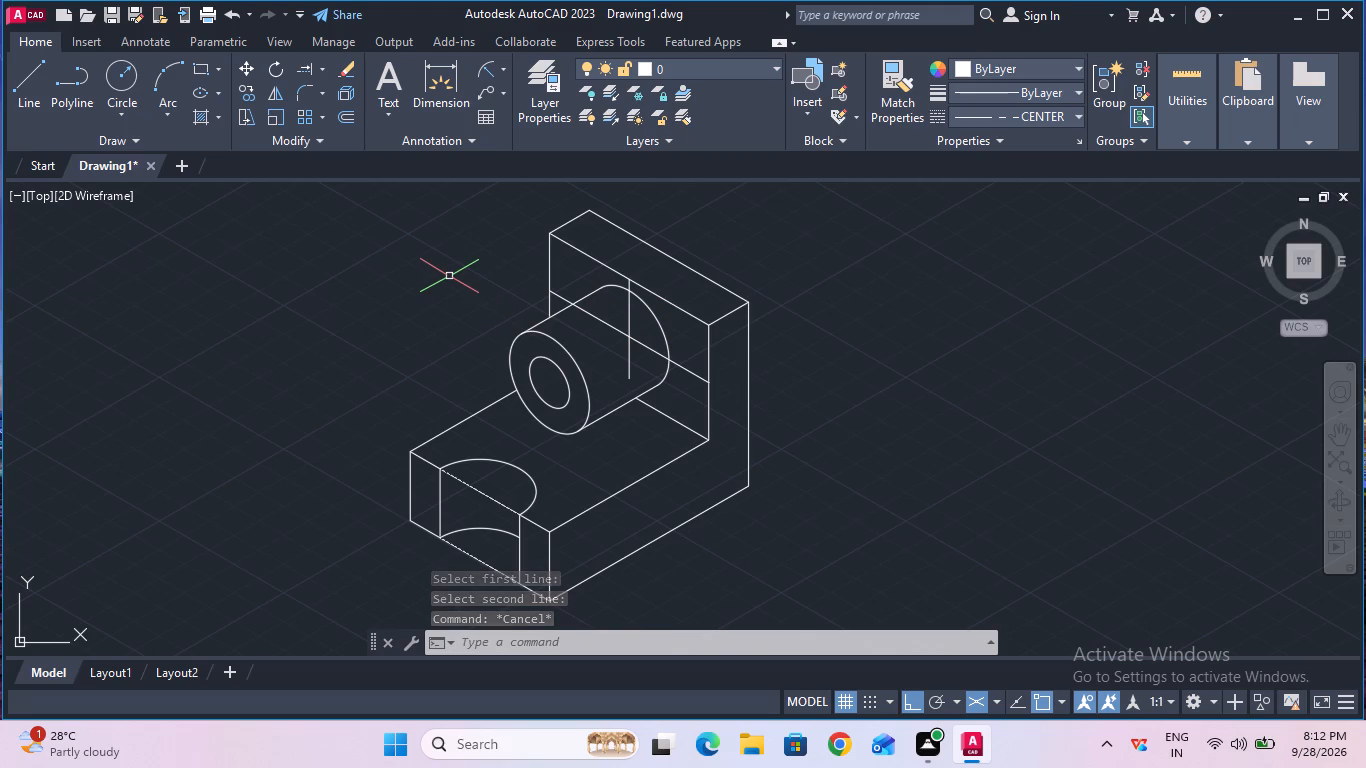
Add an aligned dimension from the upright front face's far top corner down to its cross centre line, placed outside the upright.
ctrl+scroll(449, 276, down, 1)
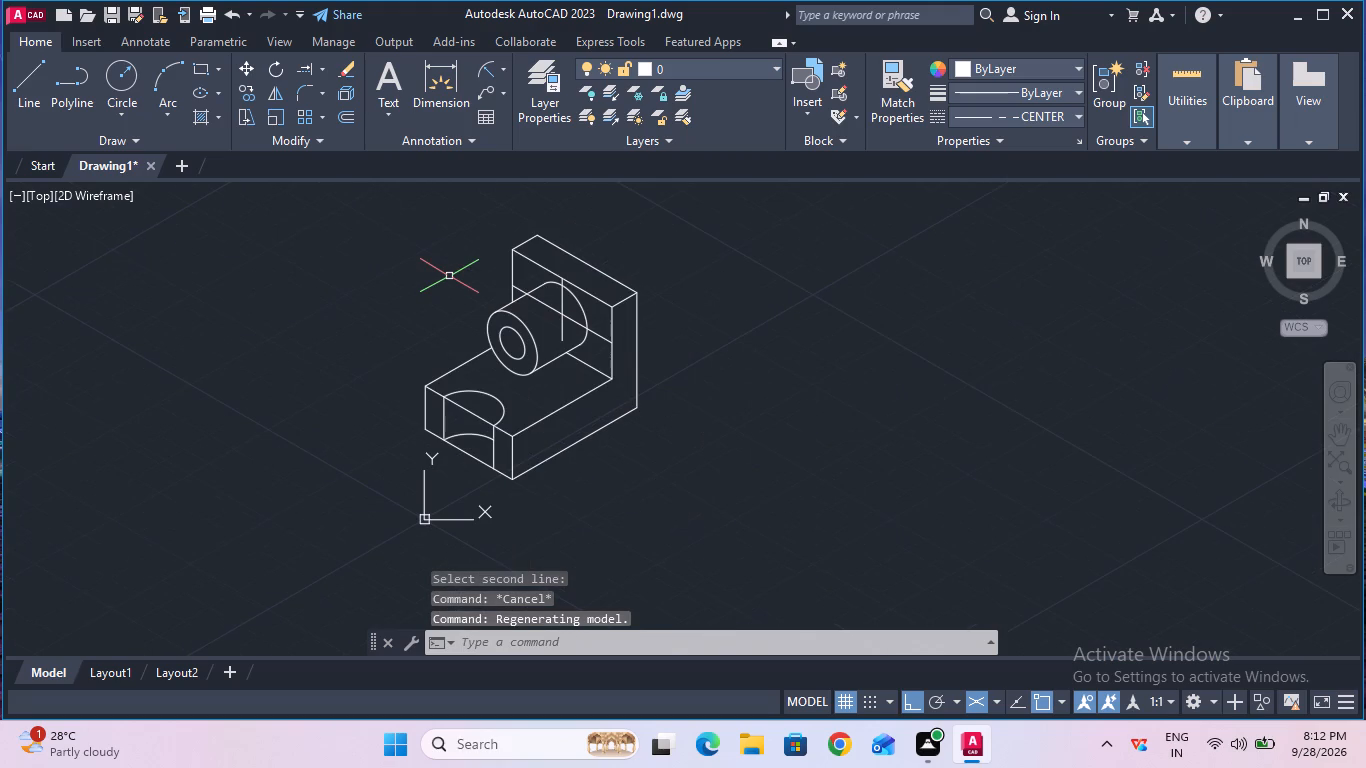
key(Escape)
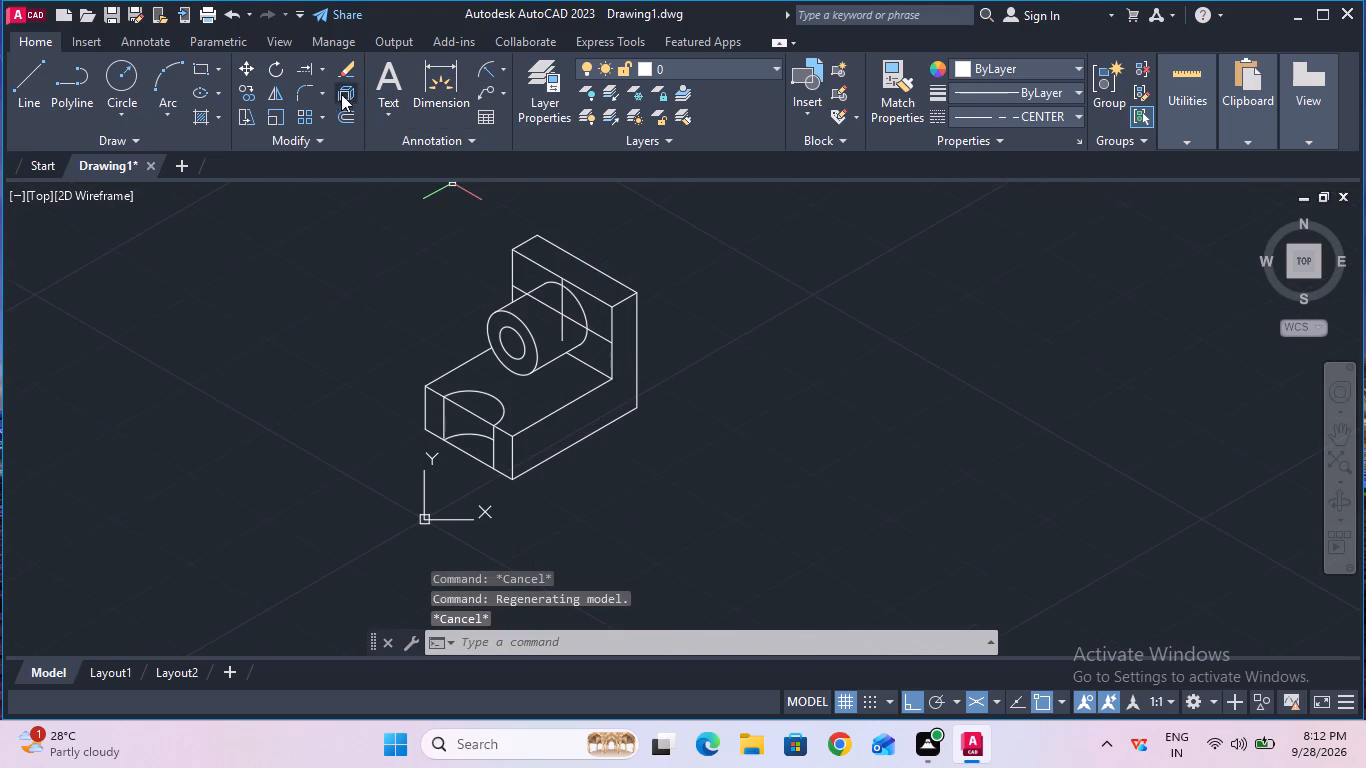
click(507, 65)
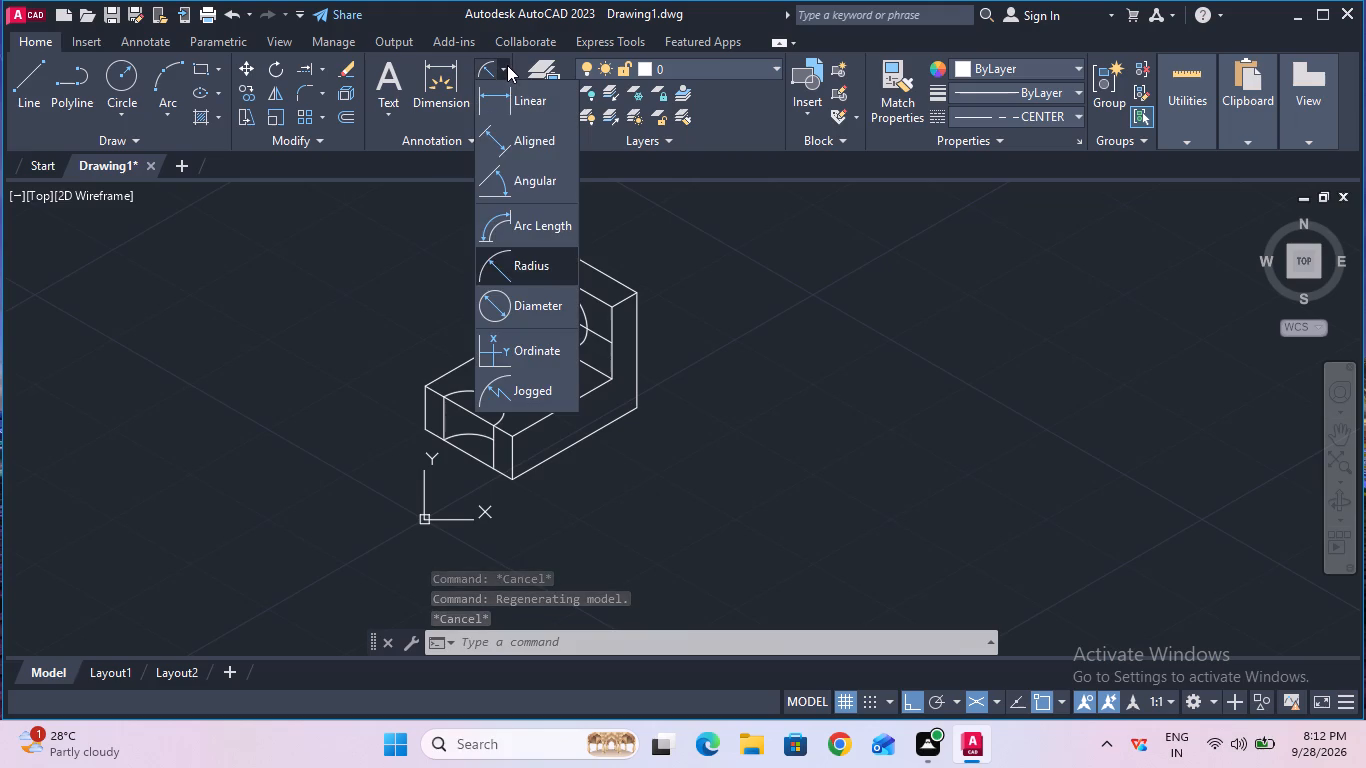
click(516, 140)
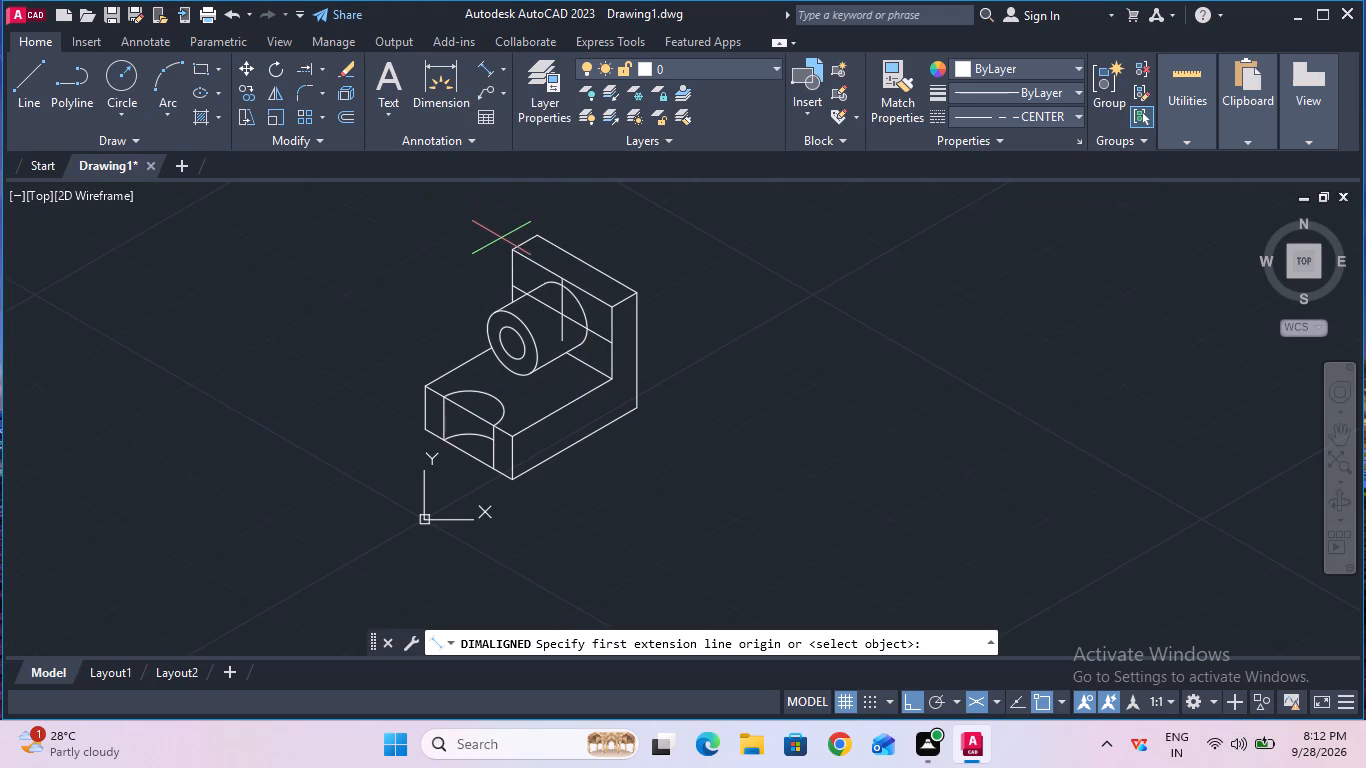
click(510, 253)
click(510, 284)
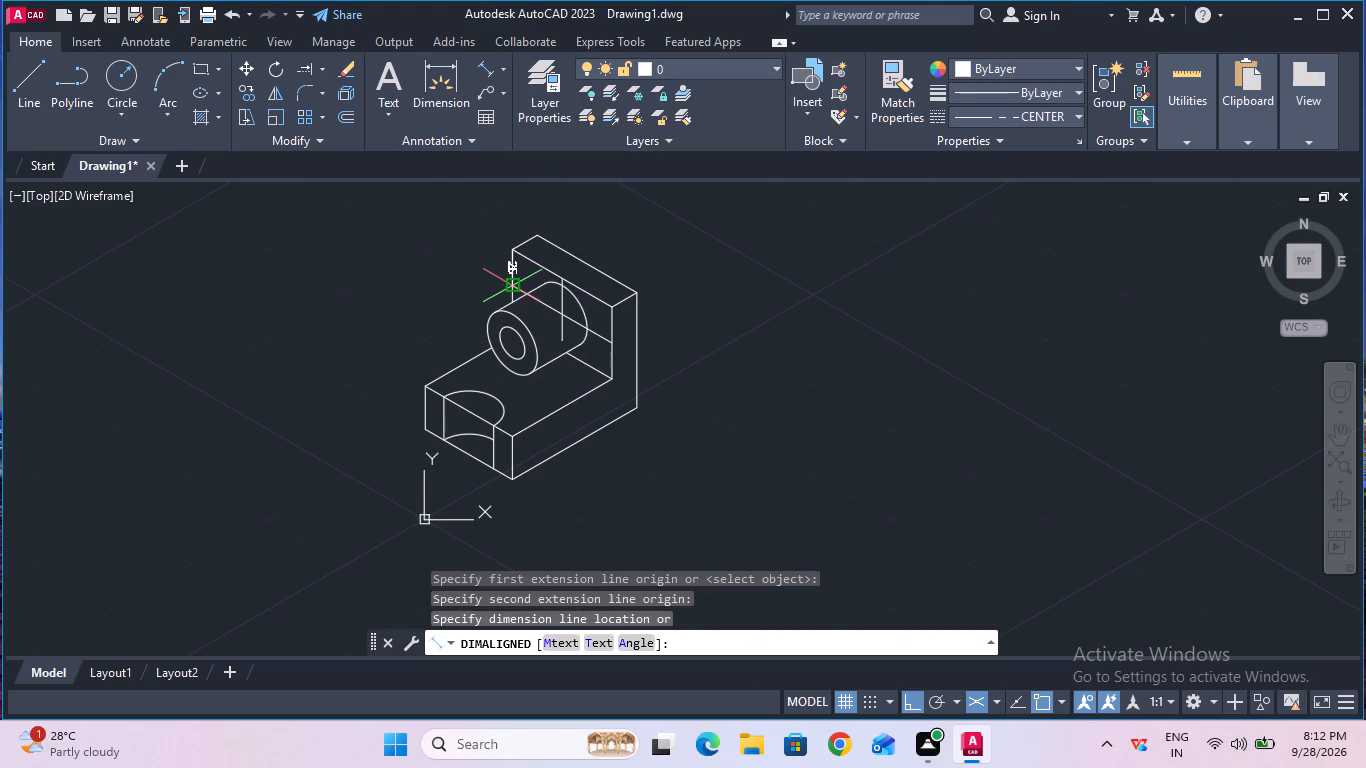
click(485, 269)
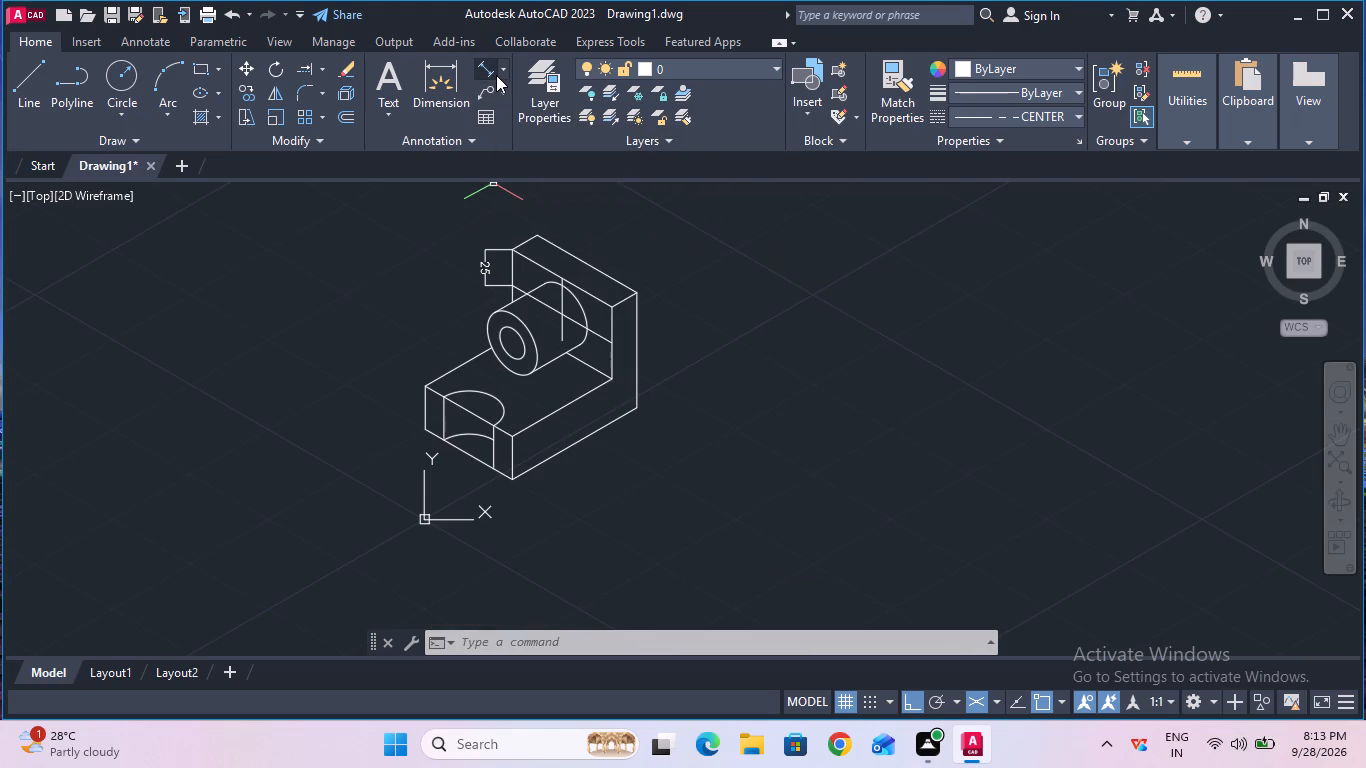
Add an aligned dimension for the boss's length along its lower edge, placed below the boss over the base.
click(484, 68)
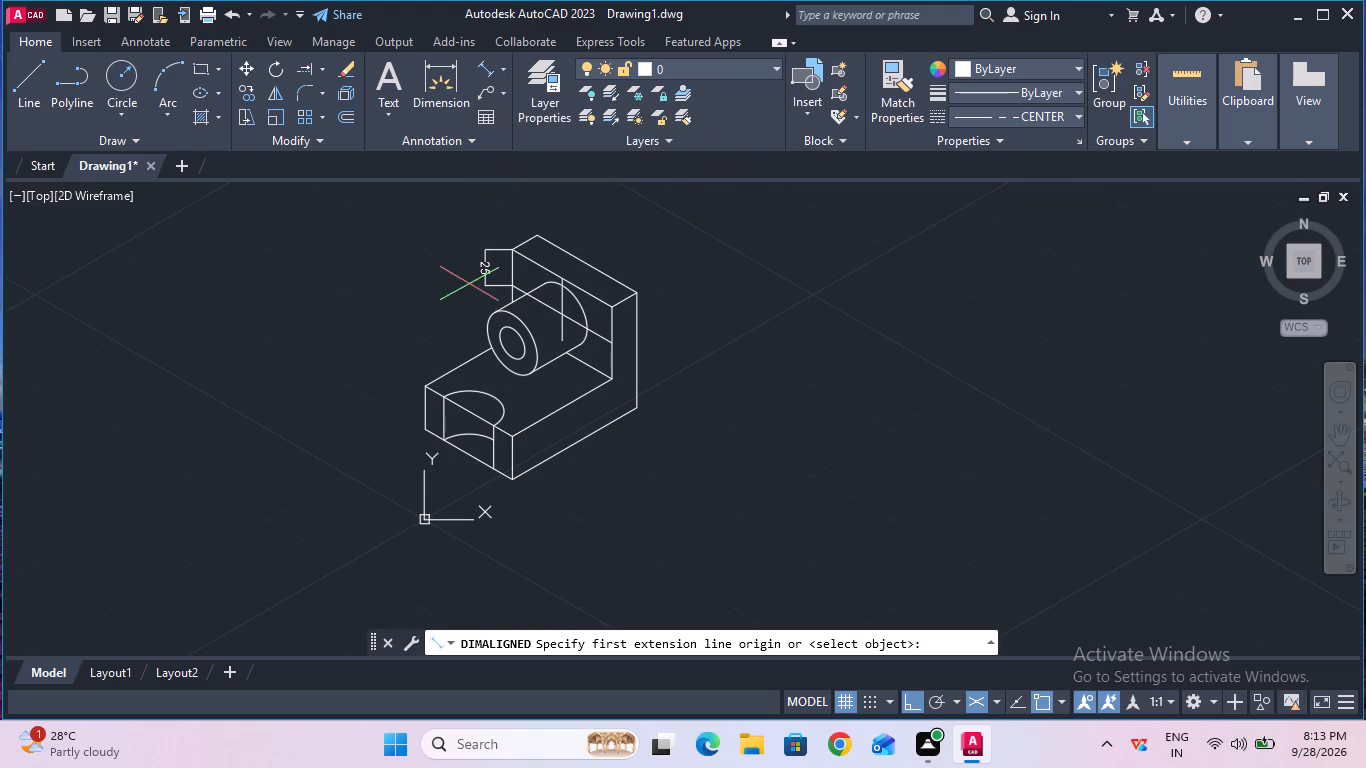
click(535, 374)
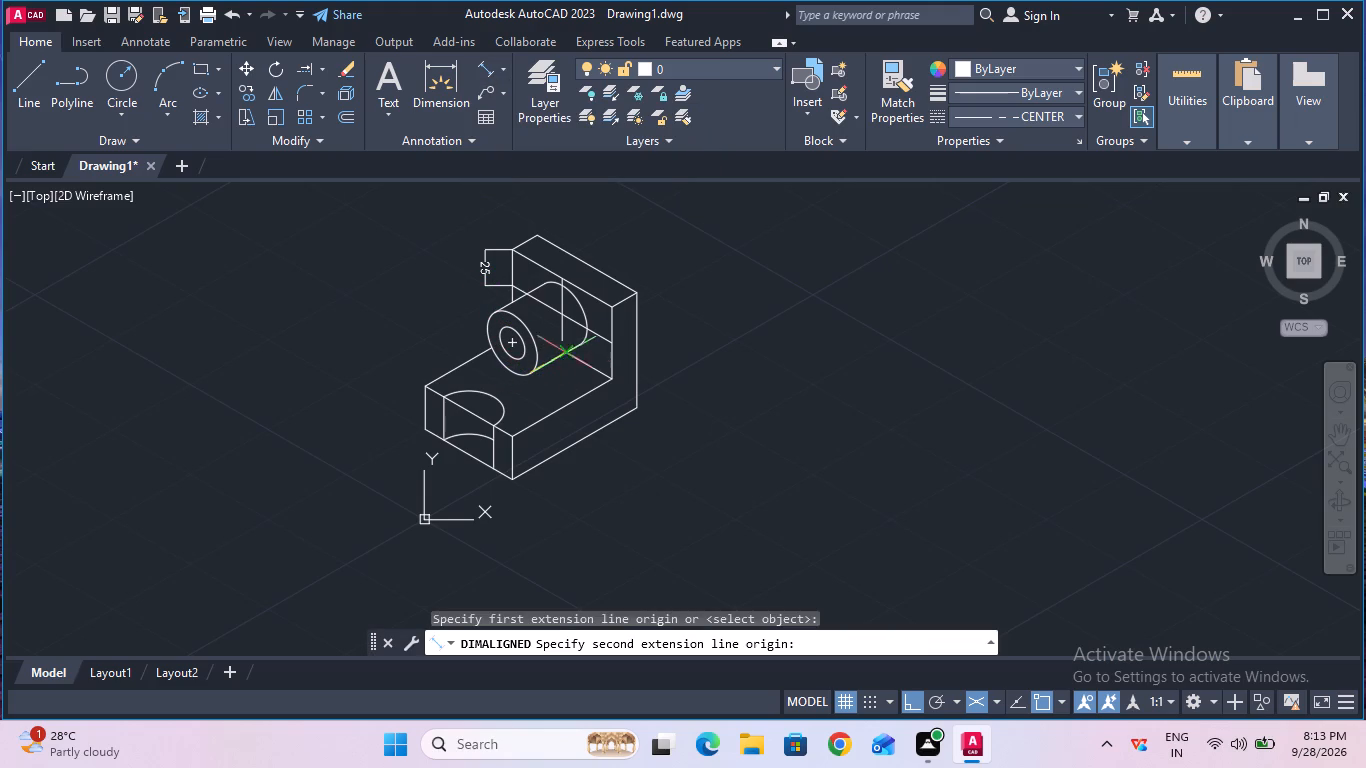
click(579, 341)
click(604, 364)
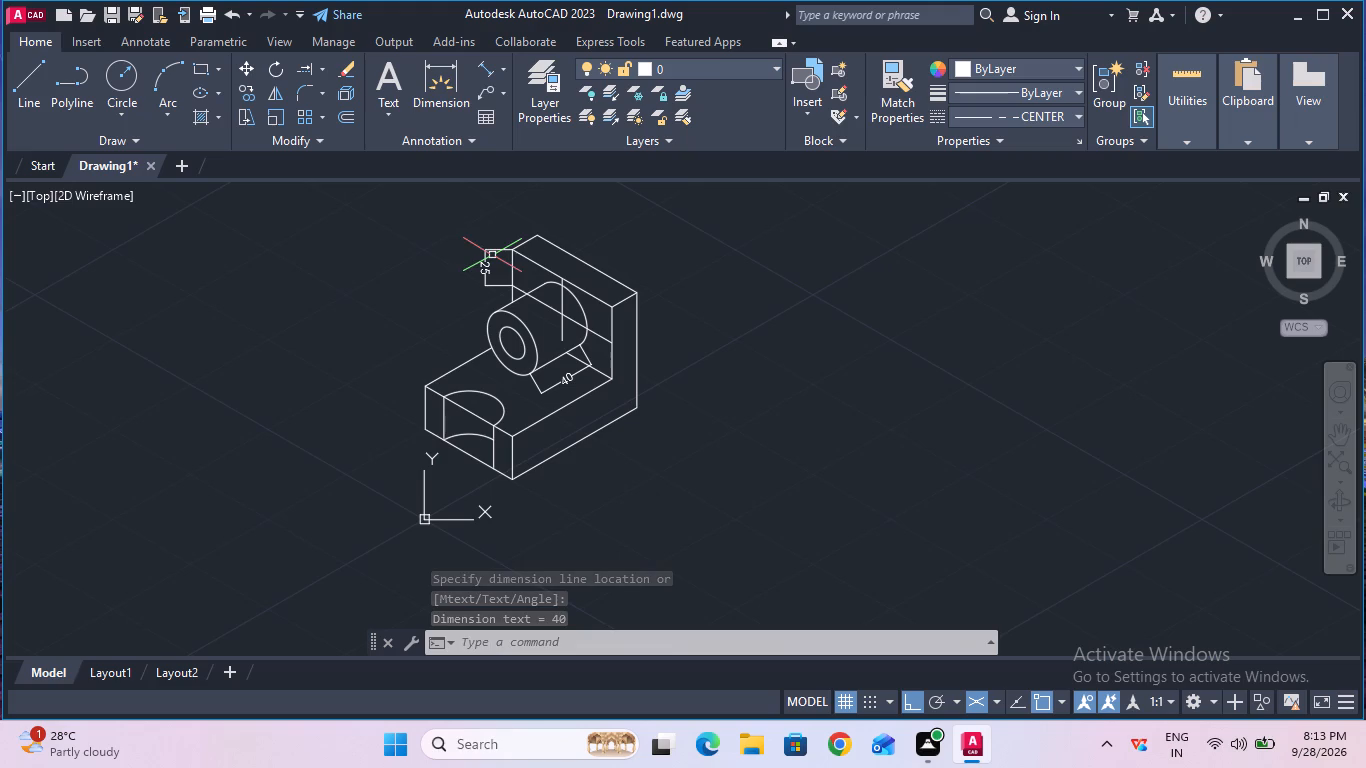
Add an aligned dimension for the base's overall length along its long bottom edge, placed outside below the bracket.
click(485, 75)
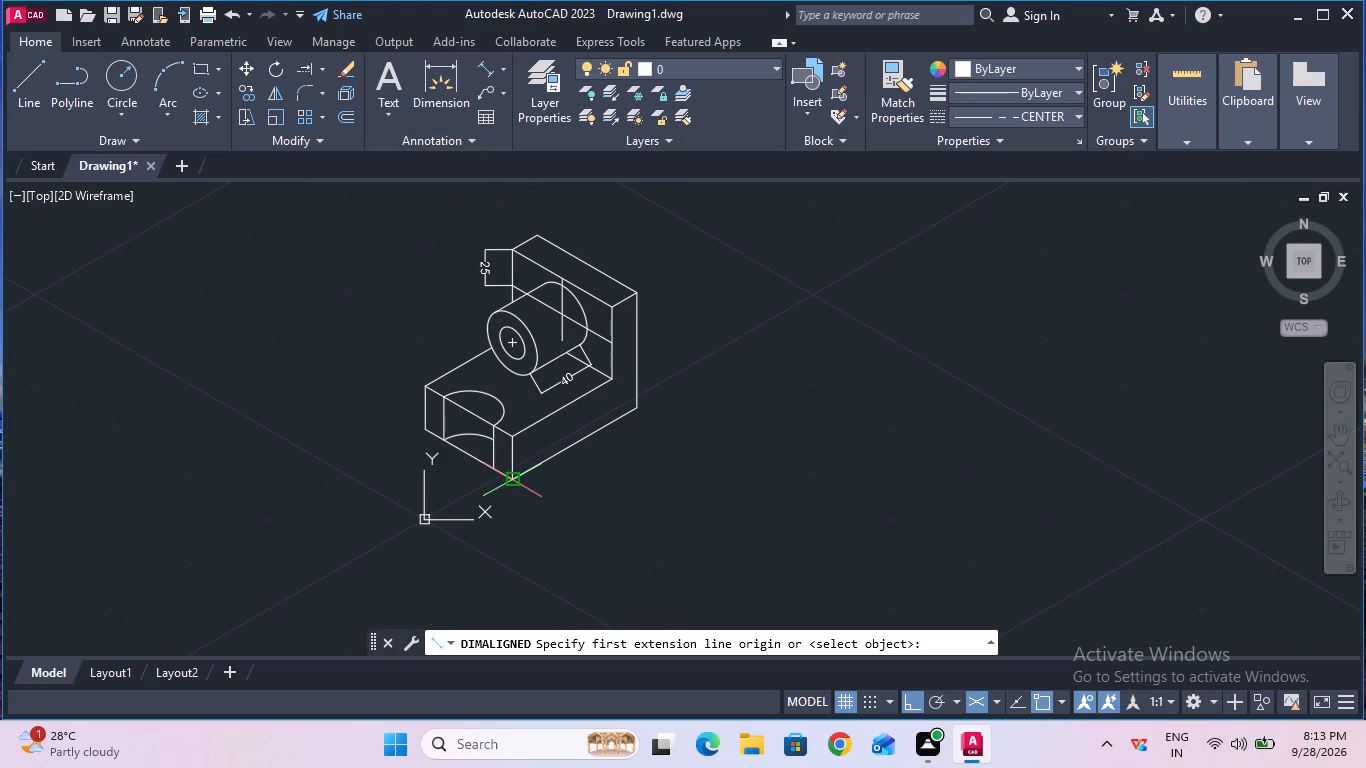
click(516, 479)
click(635, 407)
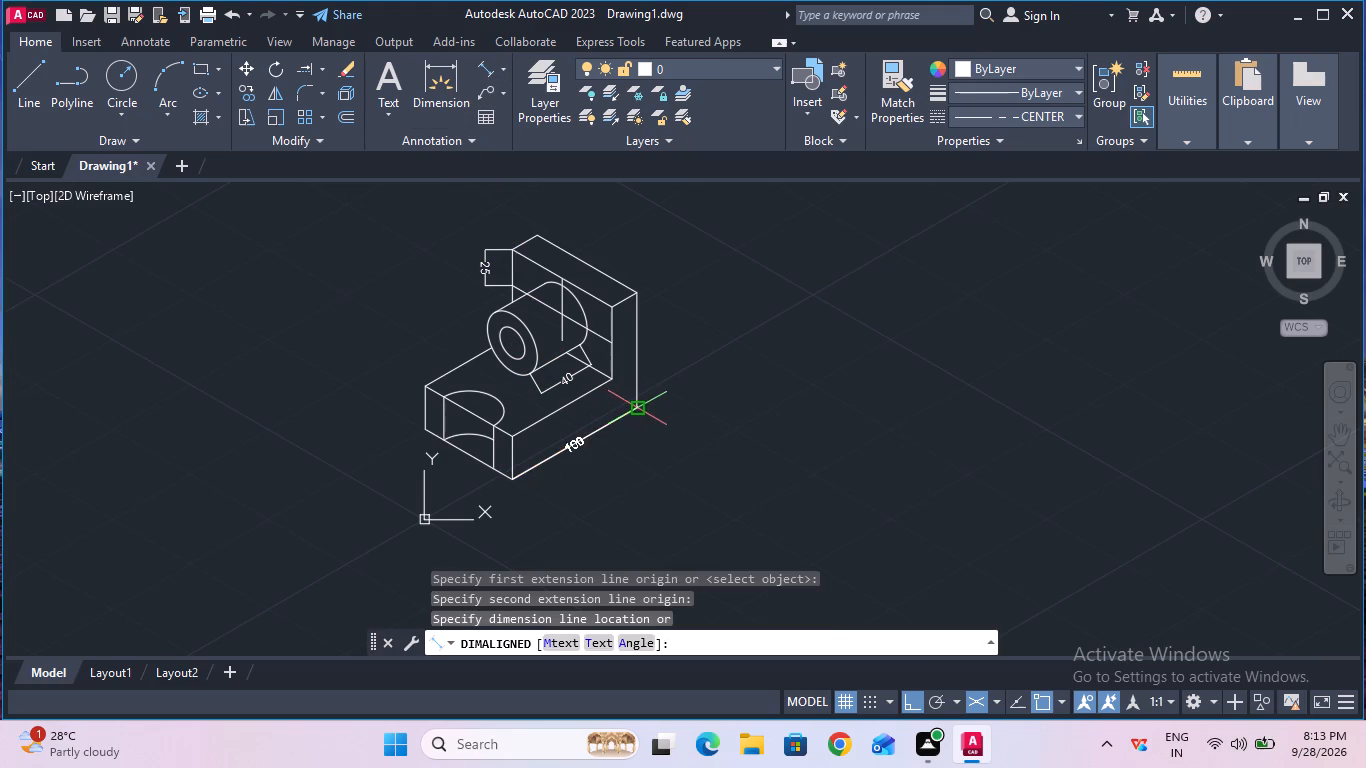
click(657, 426)
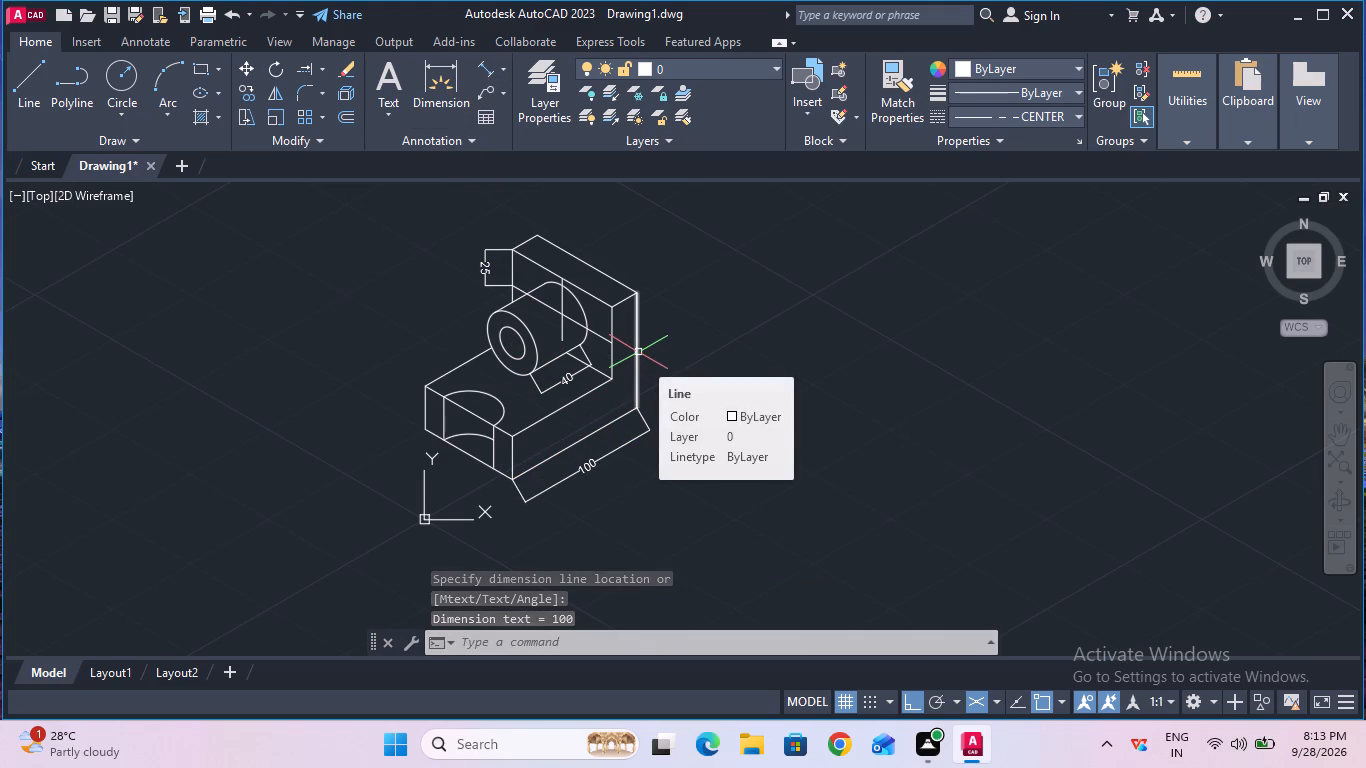
Add an aligned dimension for the base's height on the far vertical edge of its notched end, placed outside the base.
click(480, 72)
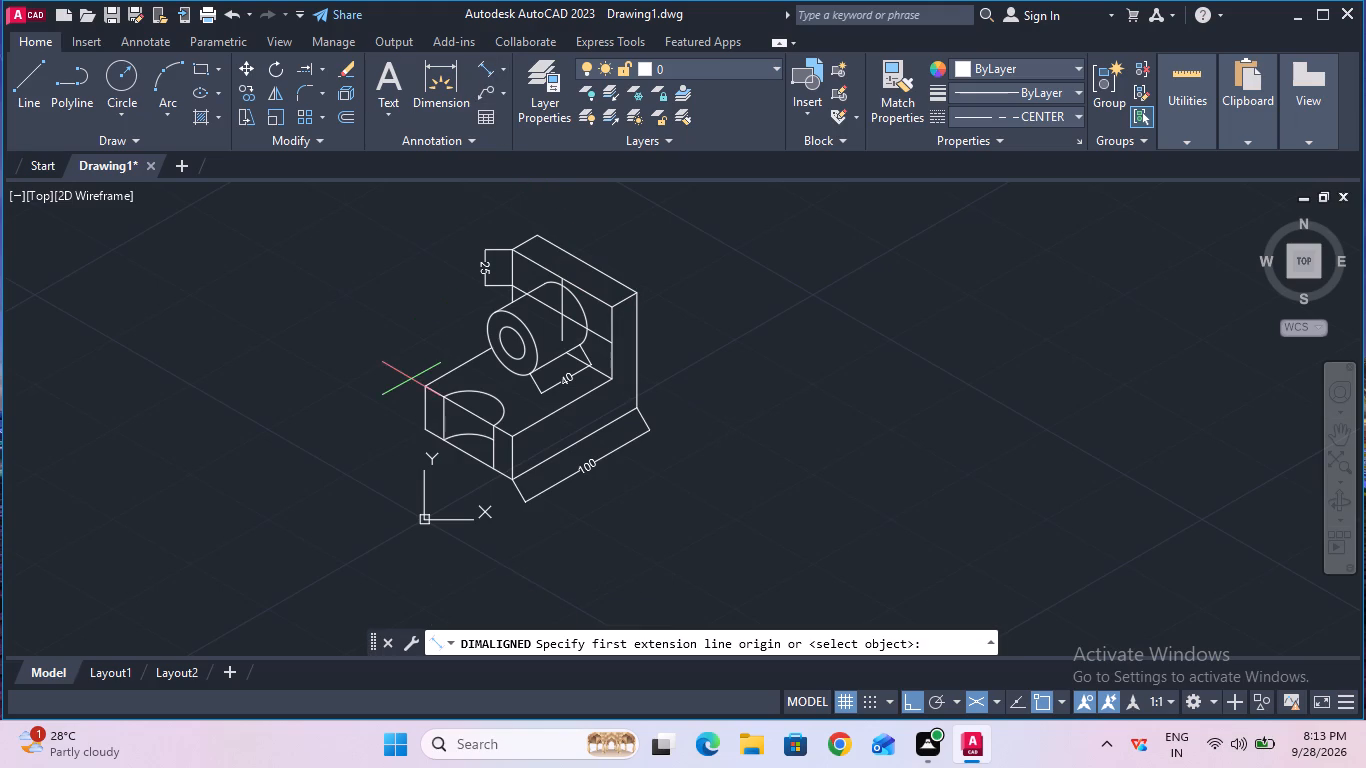
click(421, 384)
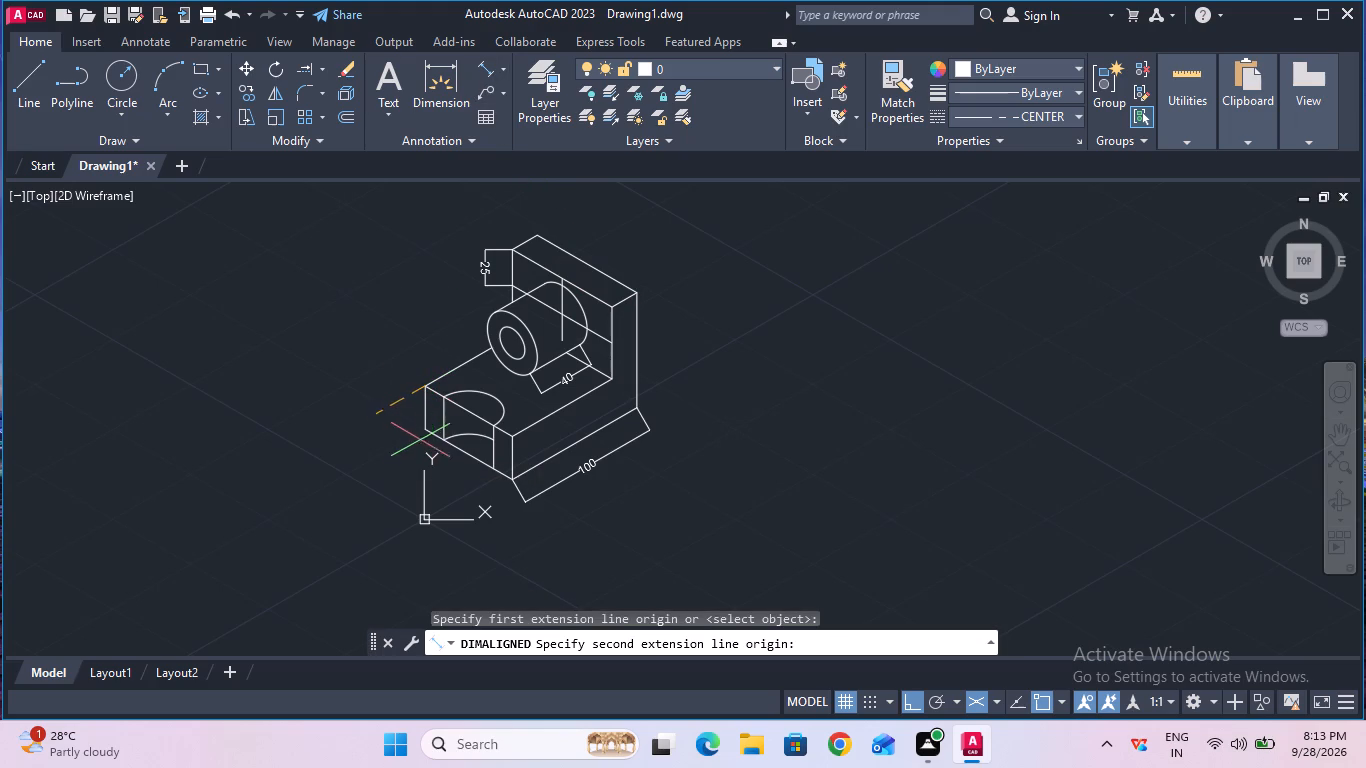
click(423, 432)
click(383, 429)
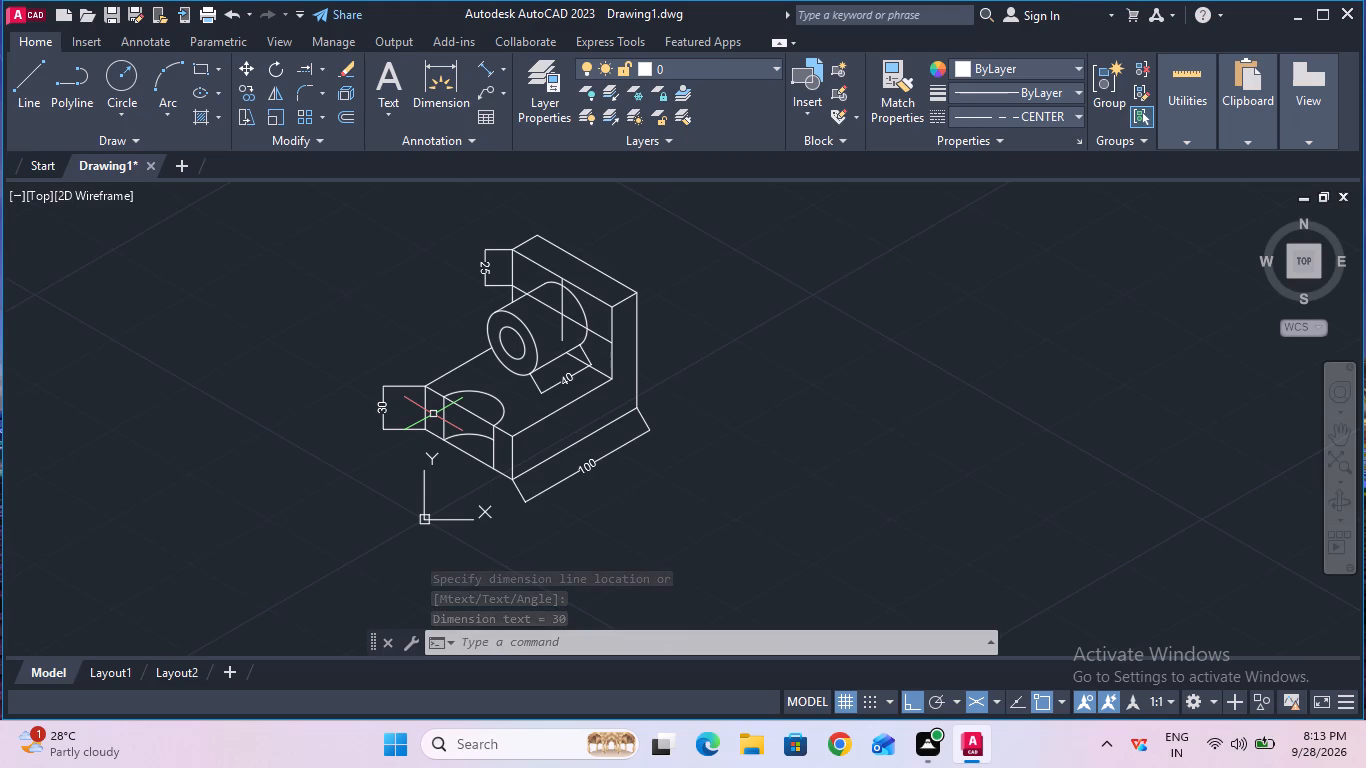
Add an aligned dimension for the upright's thickness along its near short top edge, placed just below that edge.
click(475, 61)
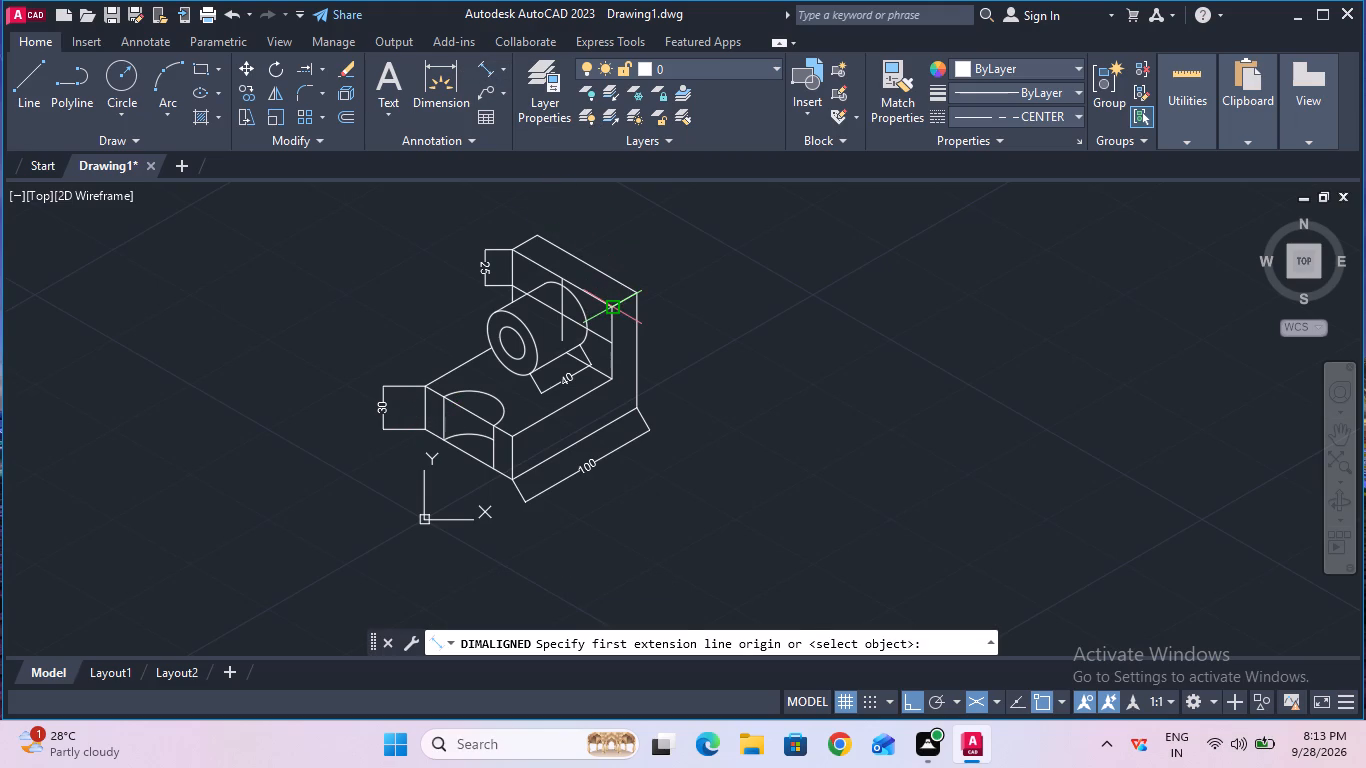
click(614, 301)
click(633, 292)
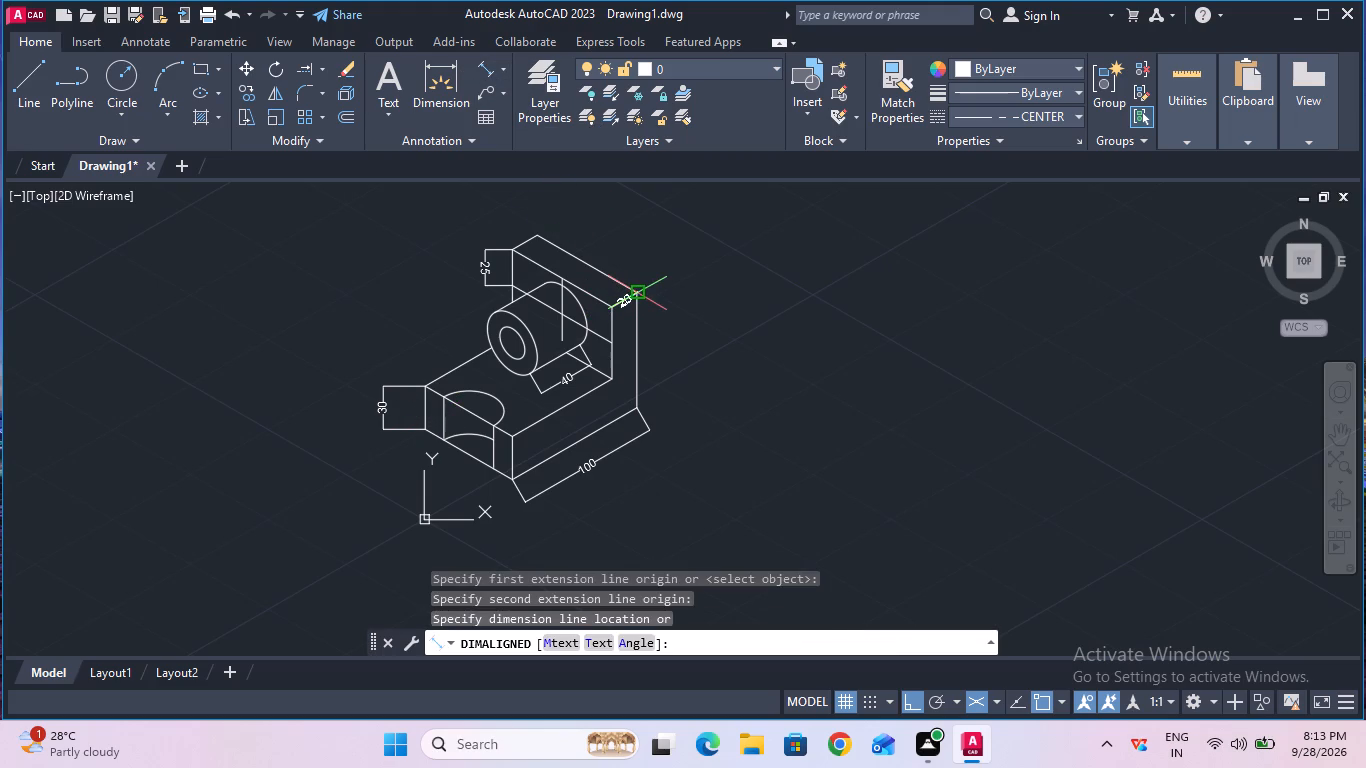
click(654, 304)
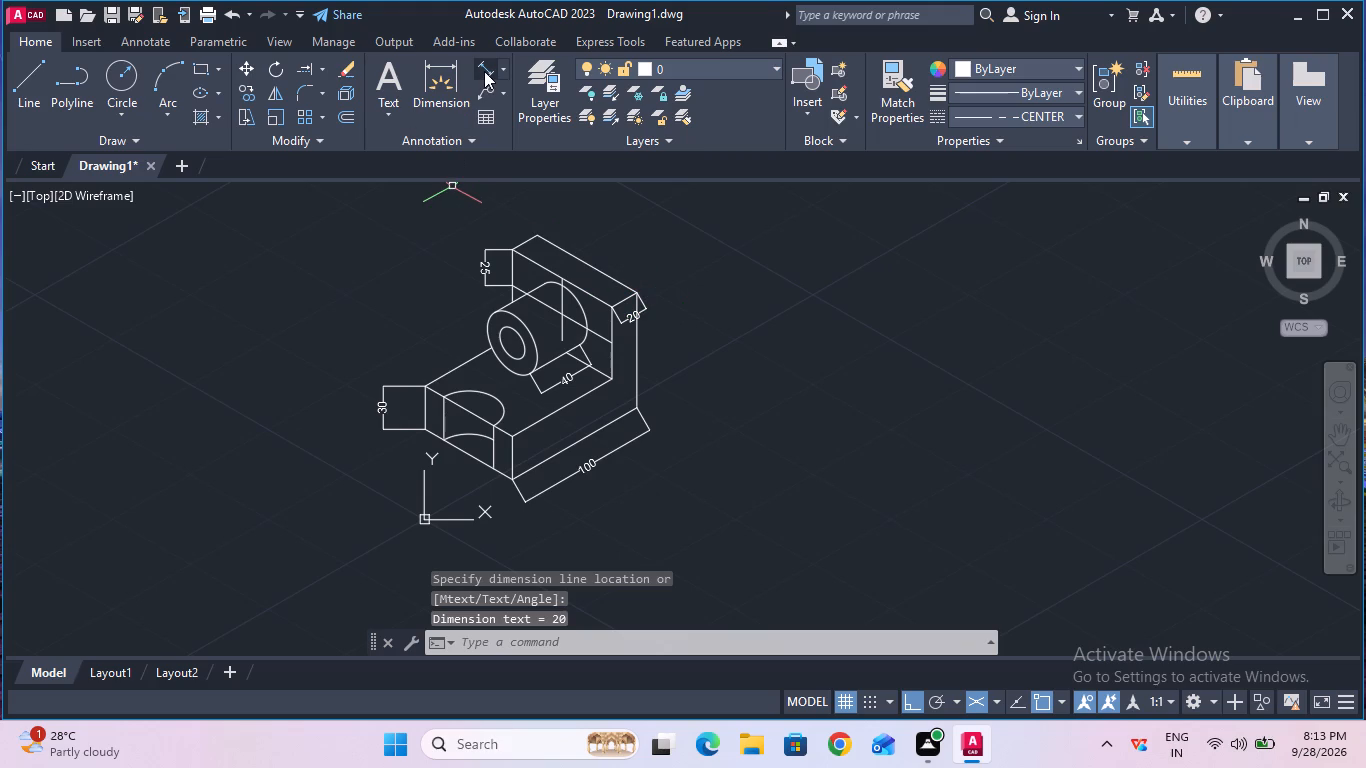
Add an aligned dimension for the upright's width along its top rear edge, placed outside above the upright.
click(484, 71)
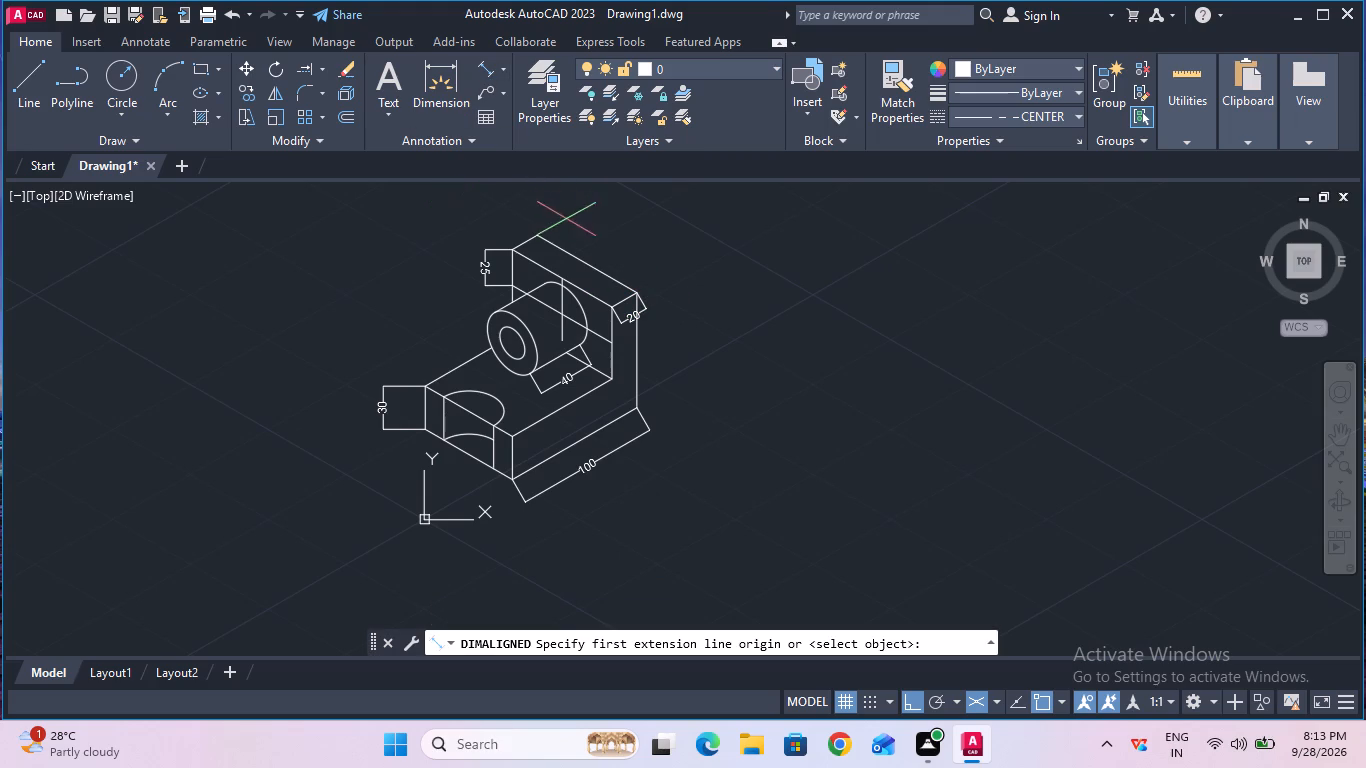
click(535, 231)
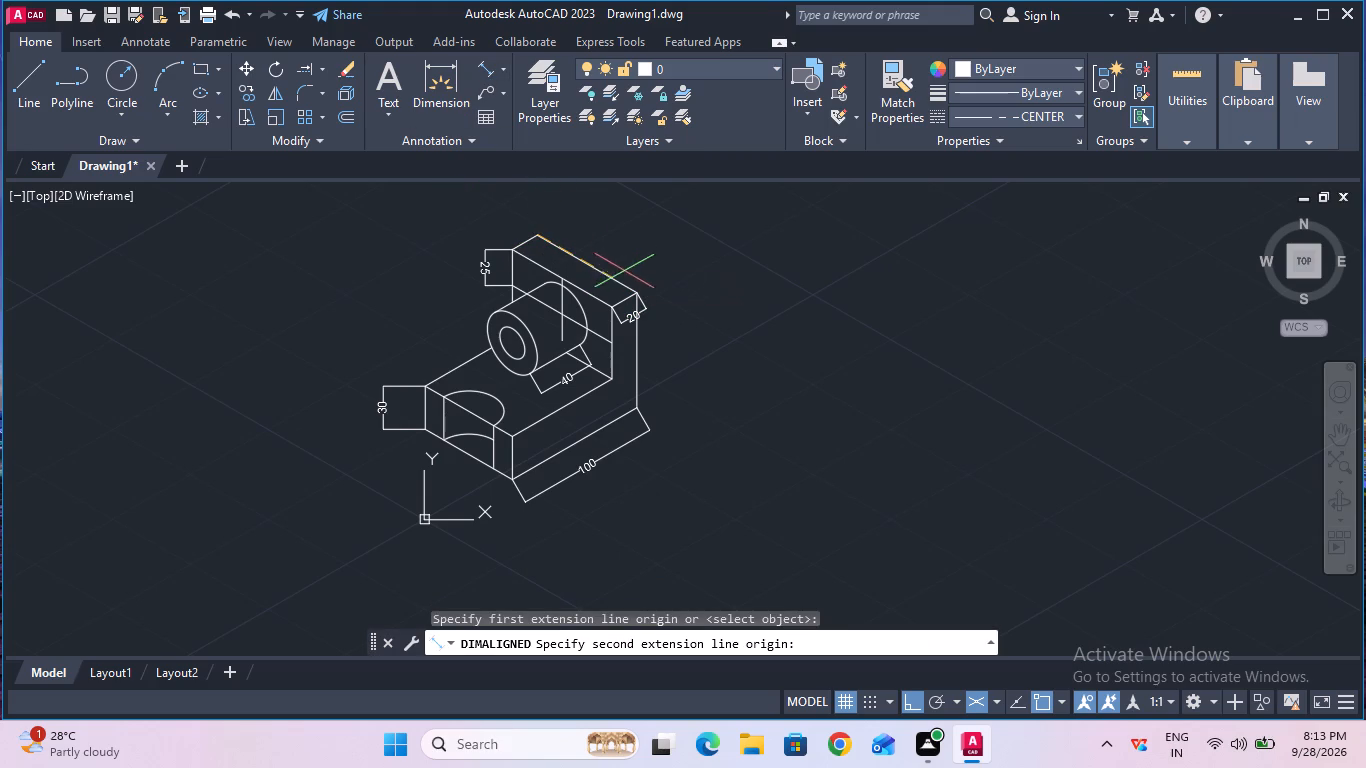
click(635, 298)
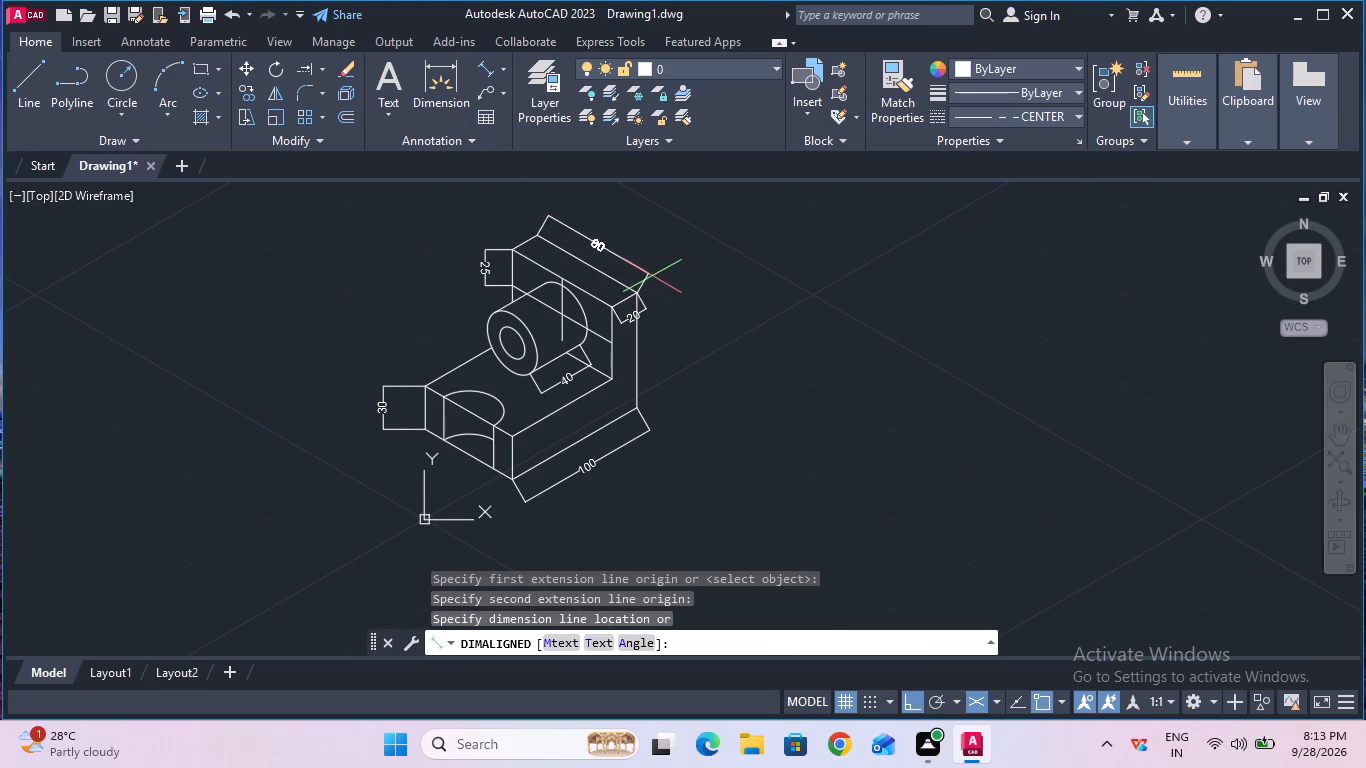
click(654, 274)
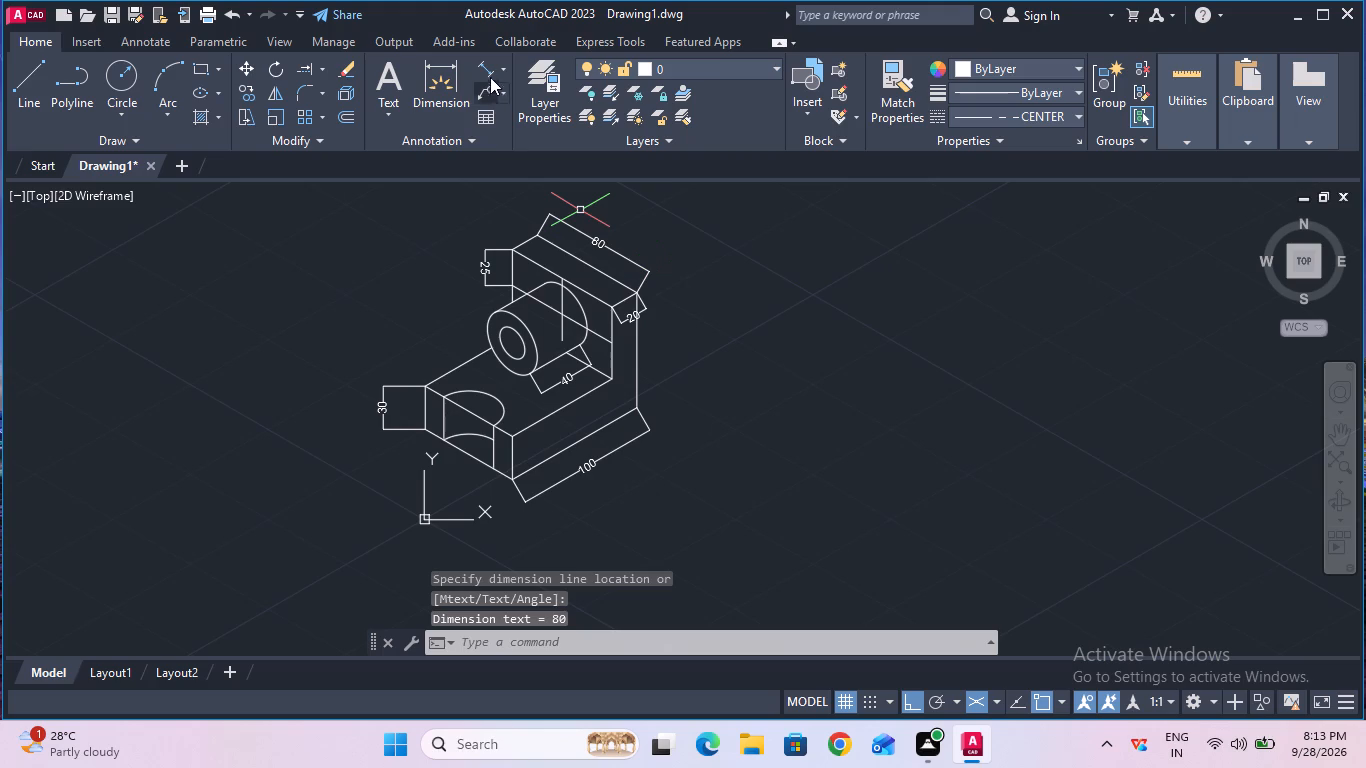
Add an aligned dimension for the bracket's overall height along the upright's rear vertical edge, placed outside the upright.
click(489, 71)
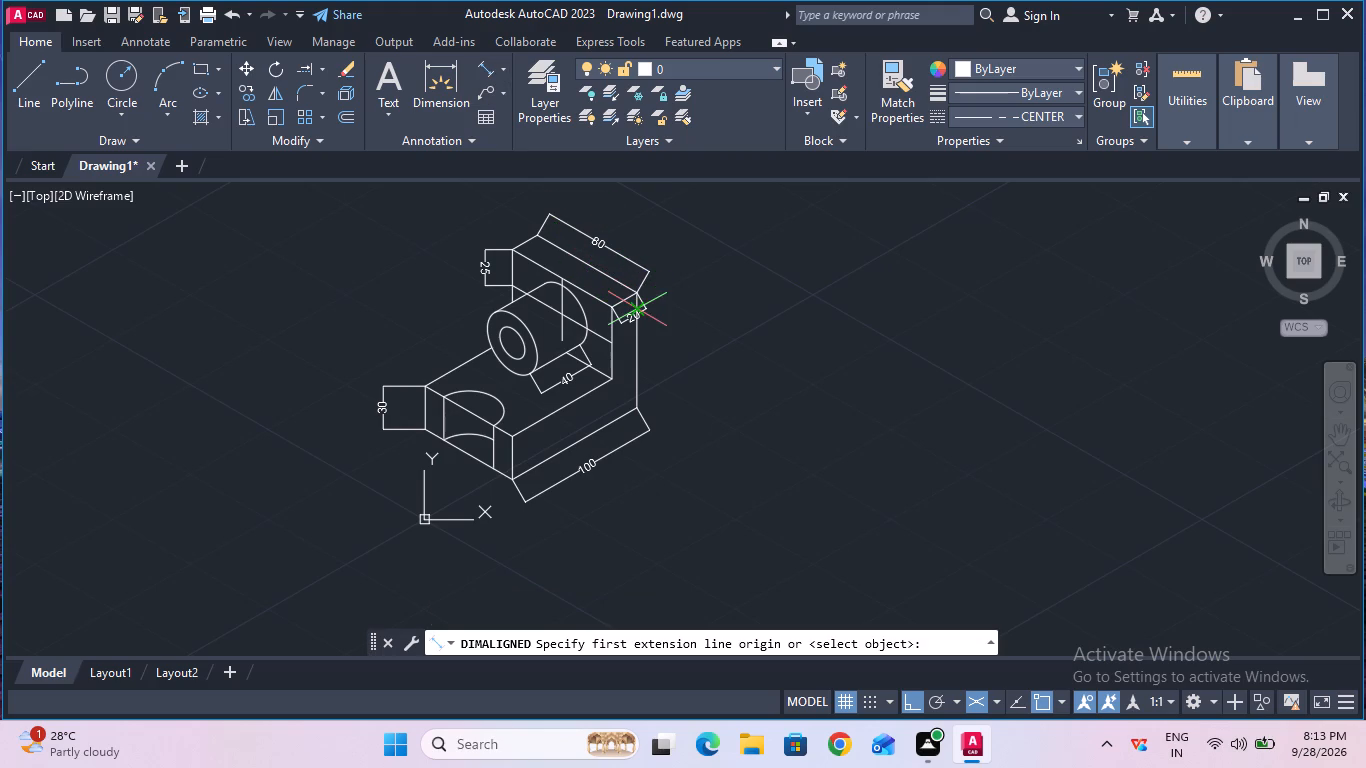
click(632, 294)
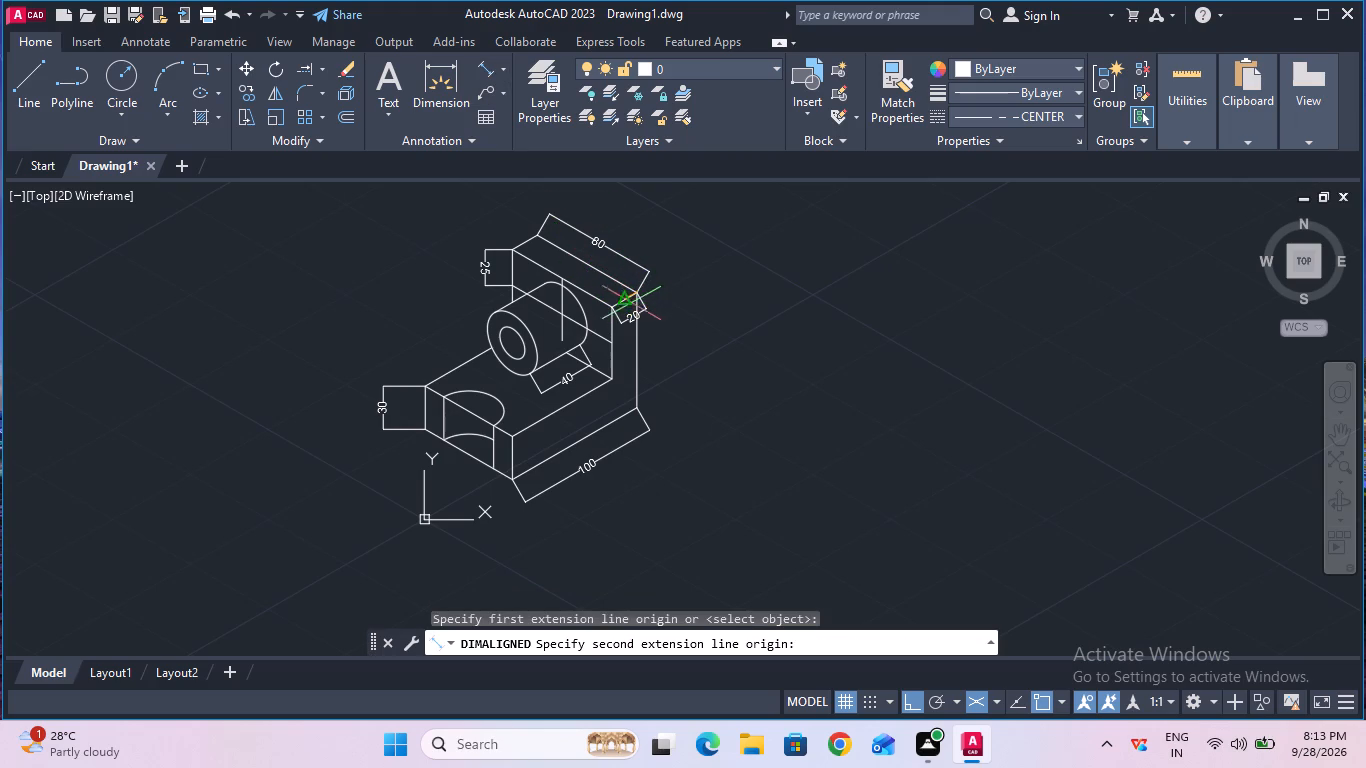
click(633, 405)
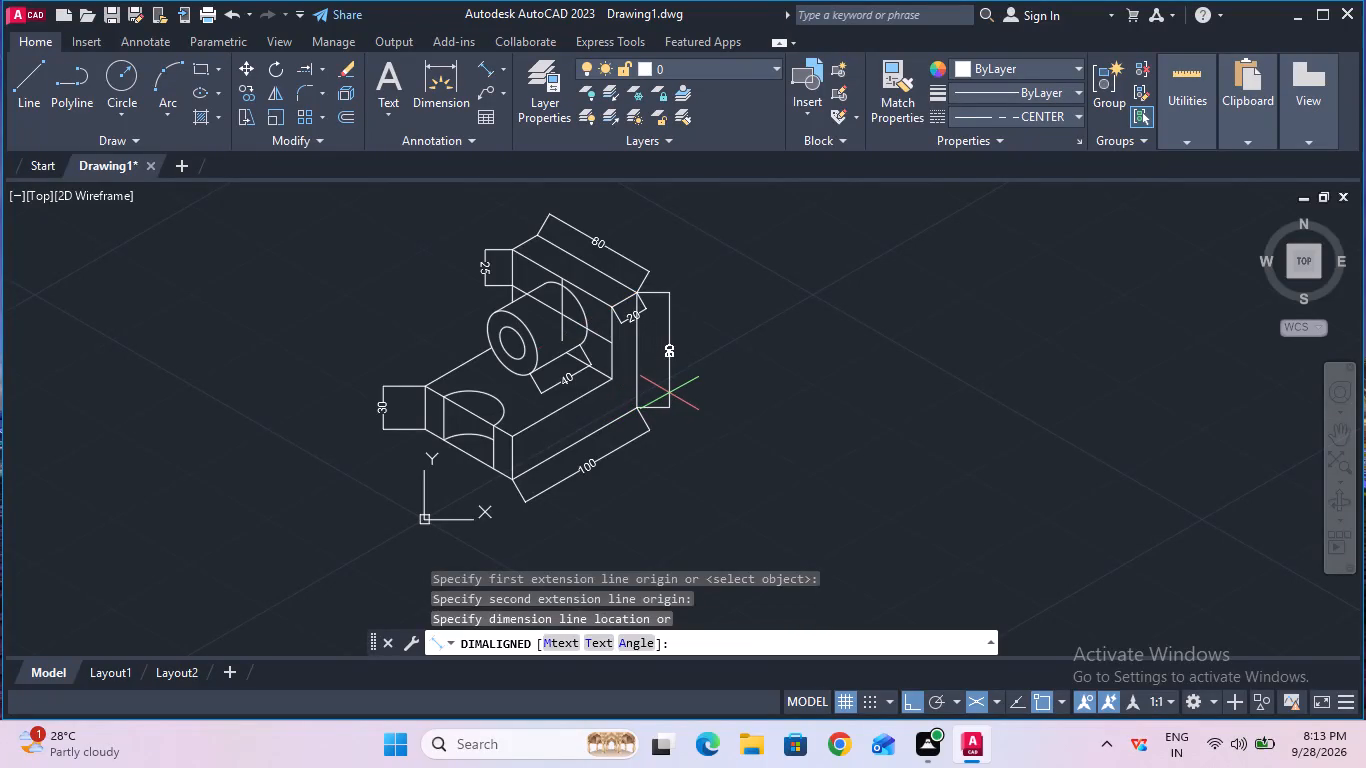
click(669, 393)
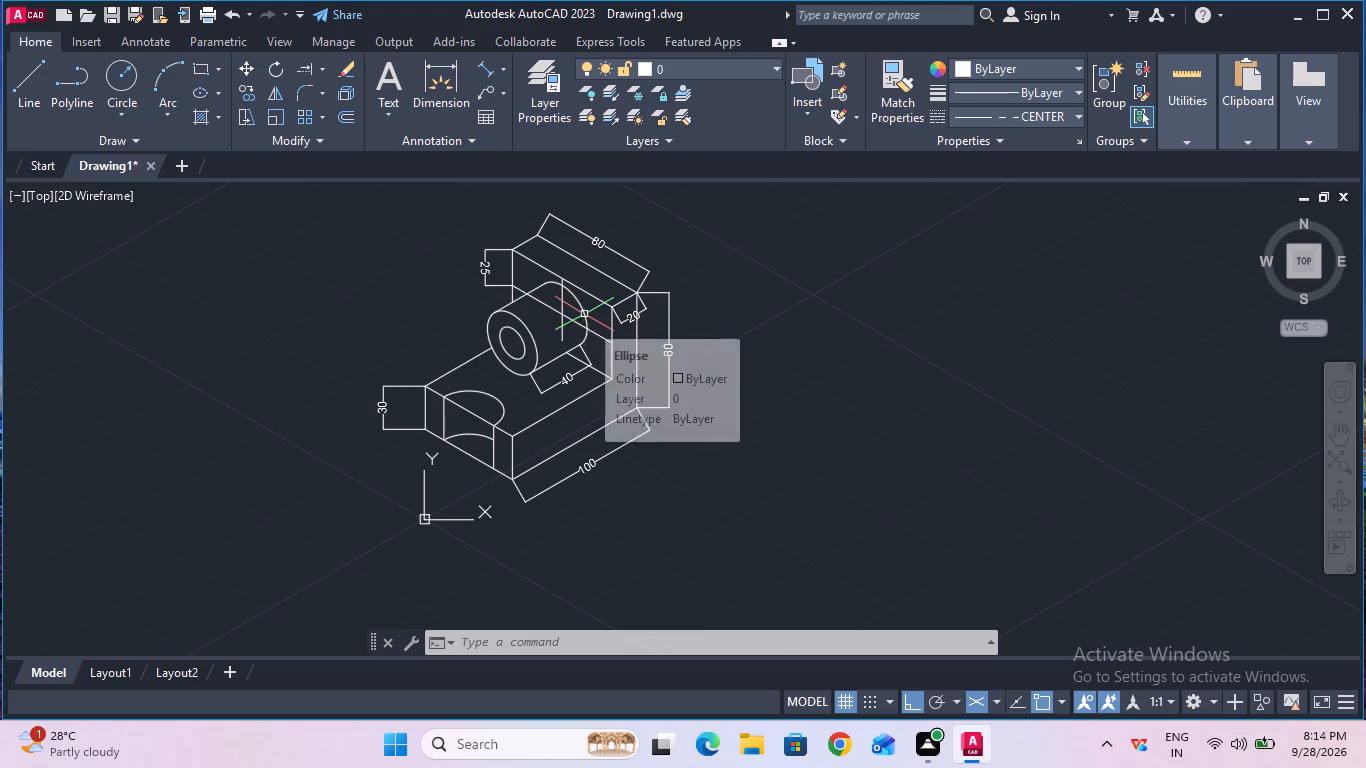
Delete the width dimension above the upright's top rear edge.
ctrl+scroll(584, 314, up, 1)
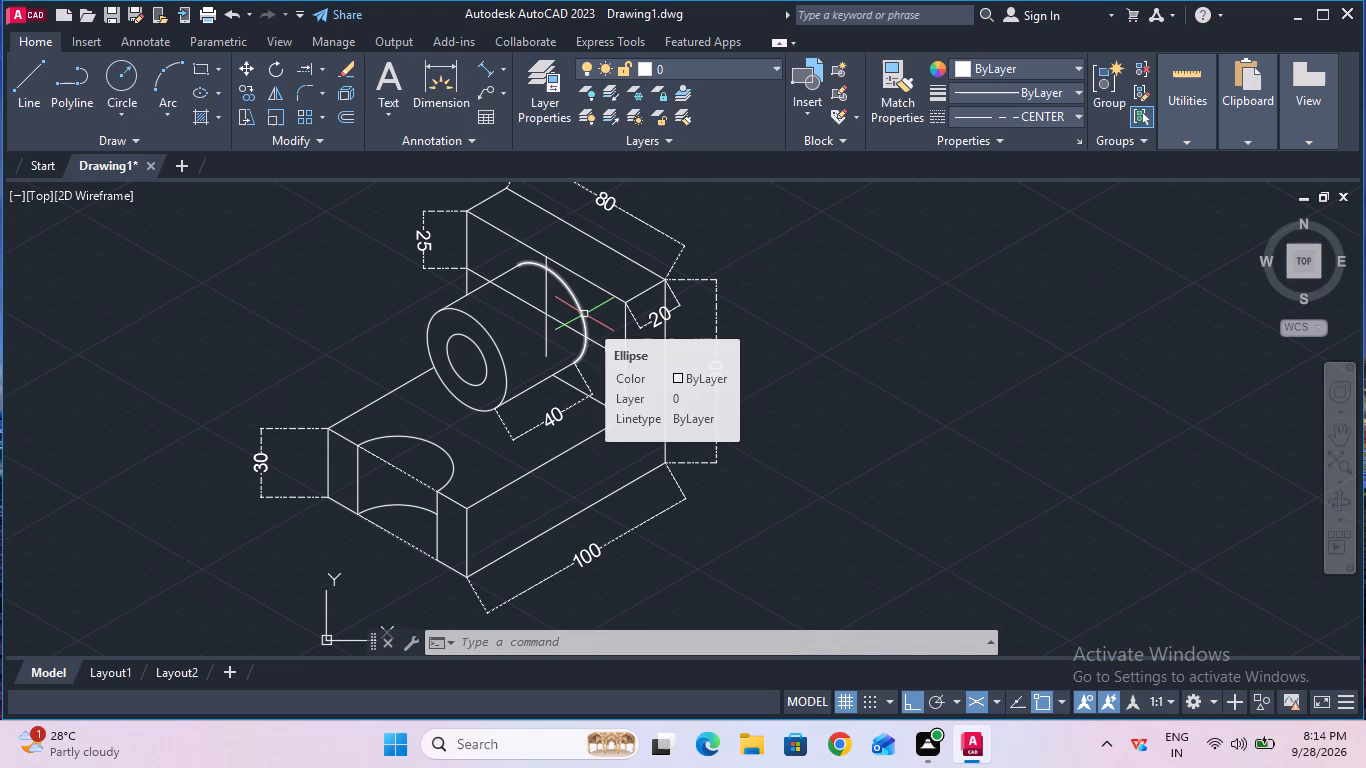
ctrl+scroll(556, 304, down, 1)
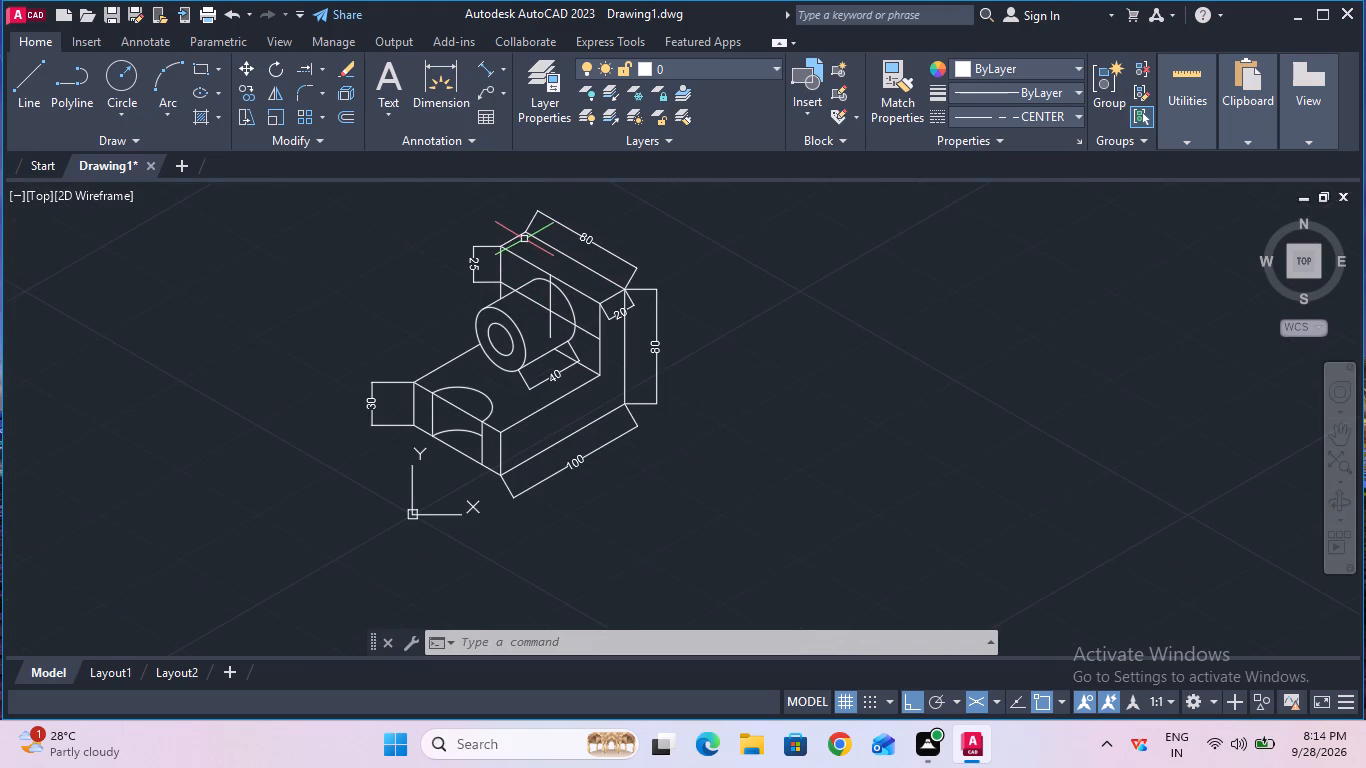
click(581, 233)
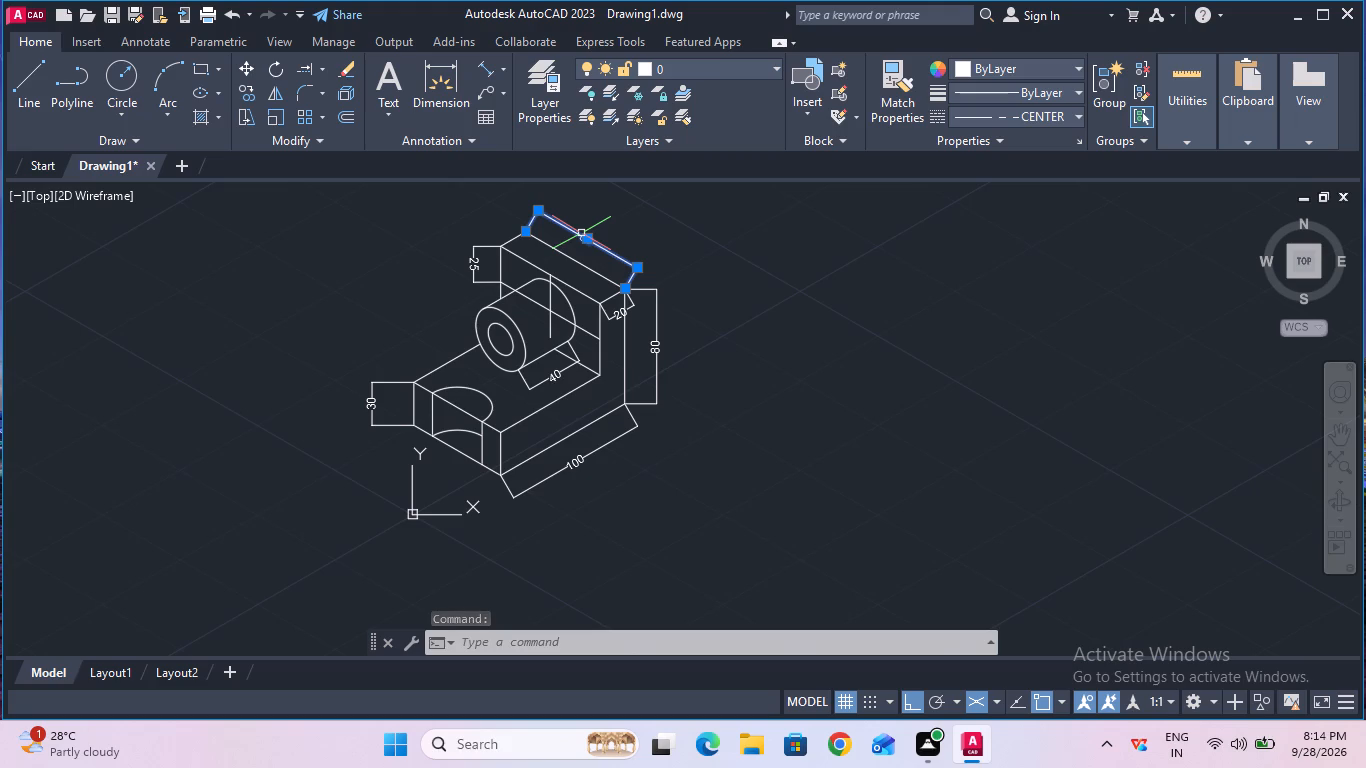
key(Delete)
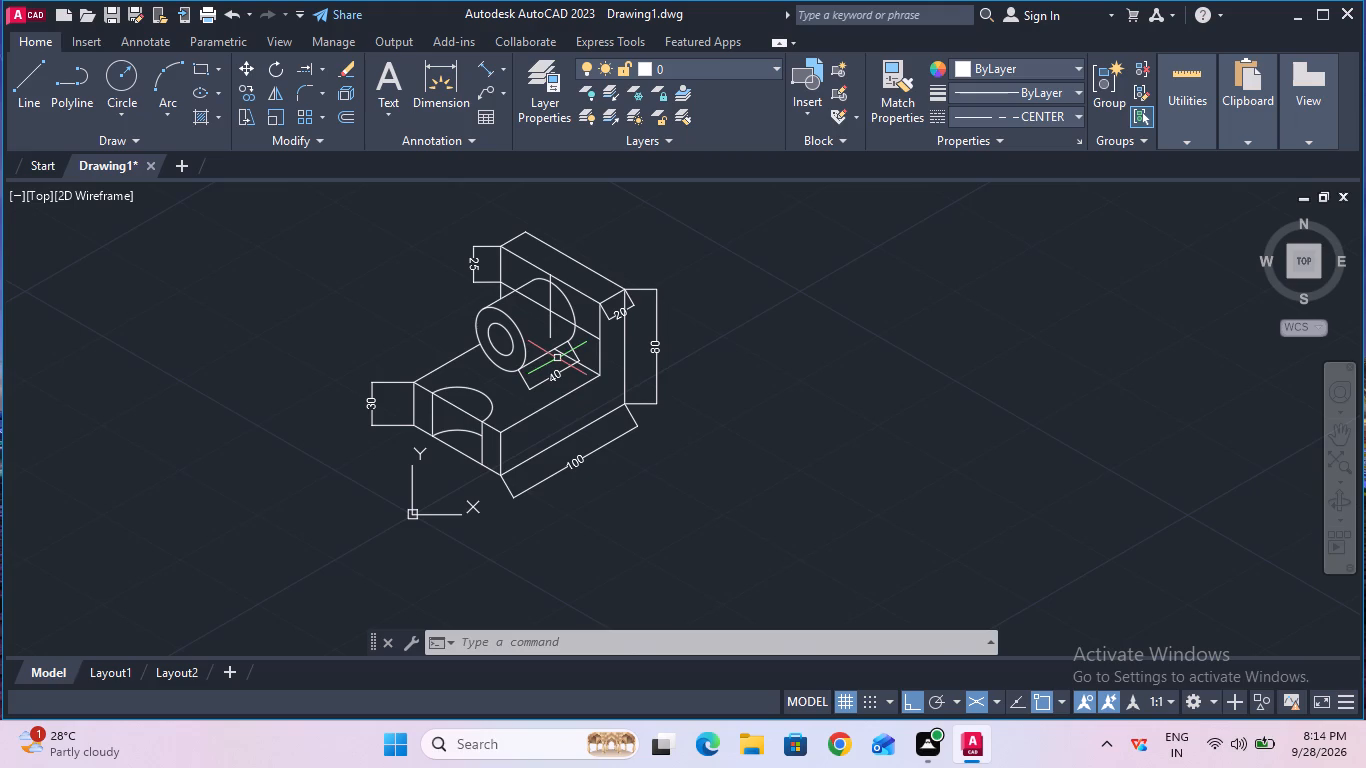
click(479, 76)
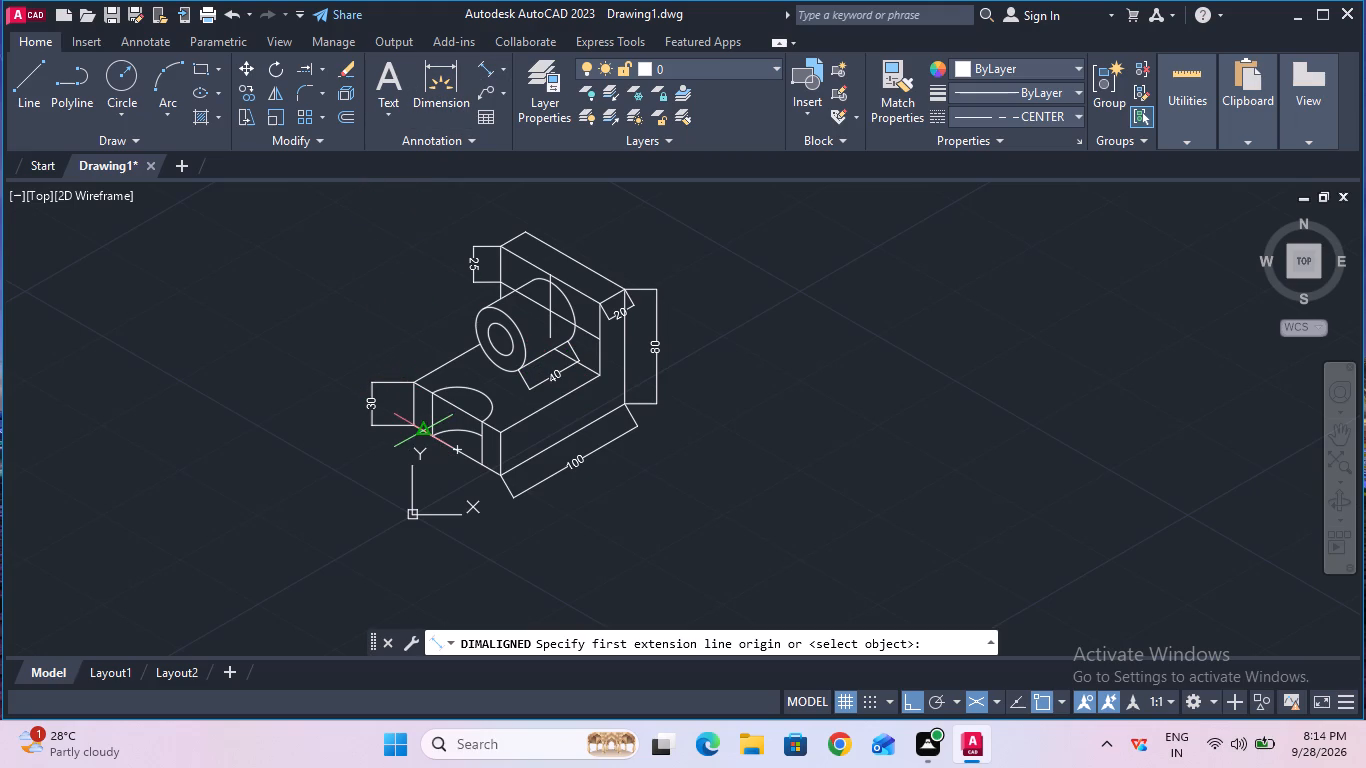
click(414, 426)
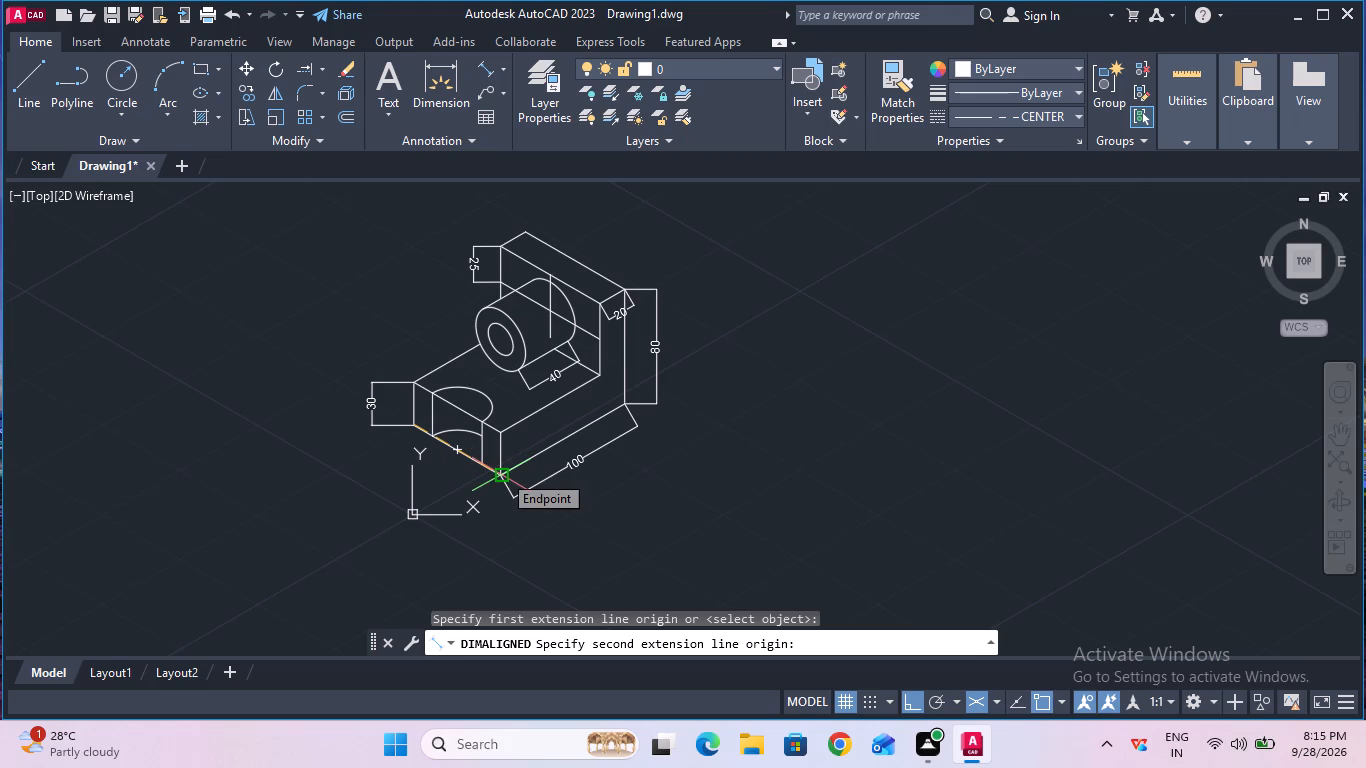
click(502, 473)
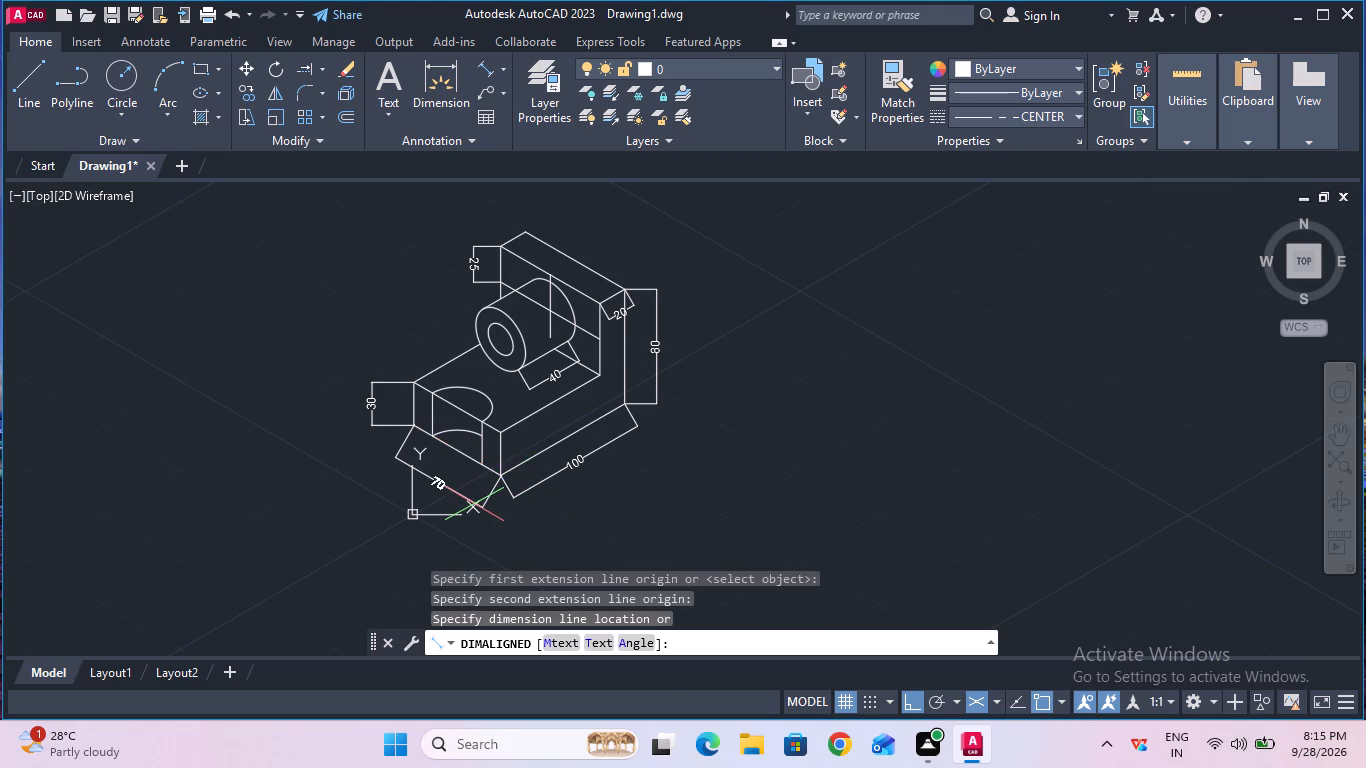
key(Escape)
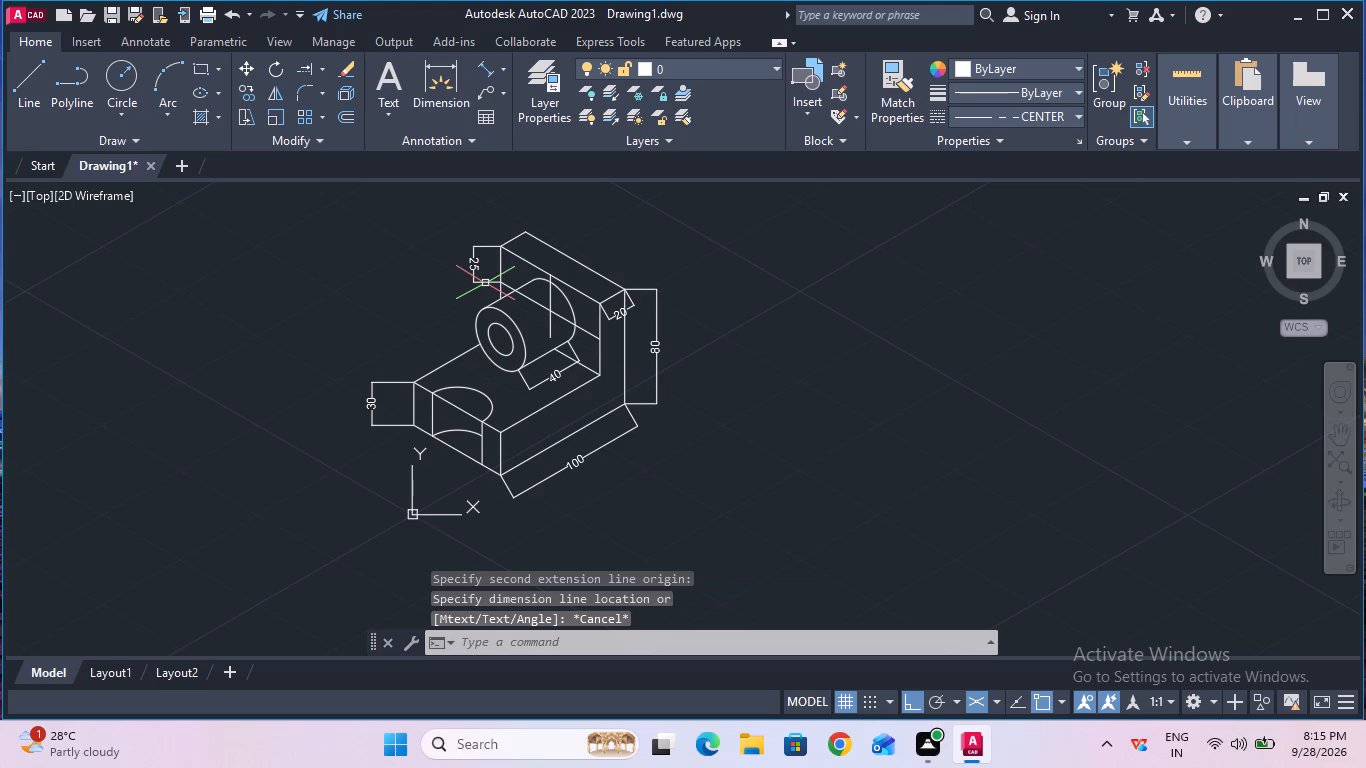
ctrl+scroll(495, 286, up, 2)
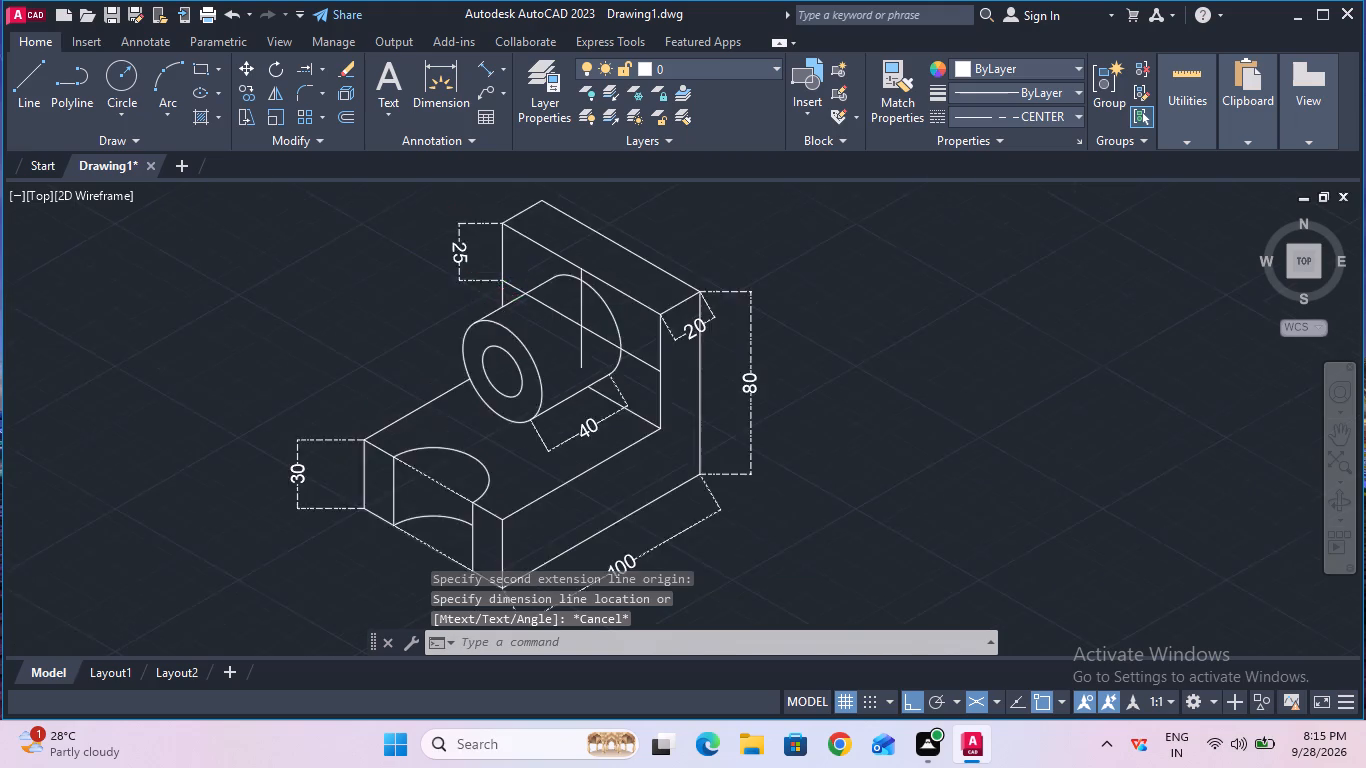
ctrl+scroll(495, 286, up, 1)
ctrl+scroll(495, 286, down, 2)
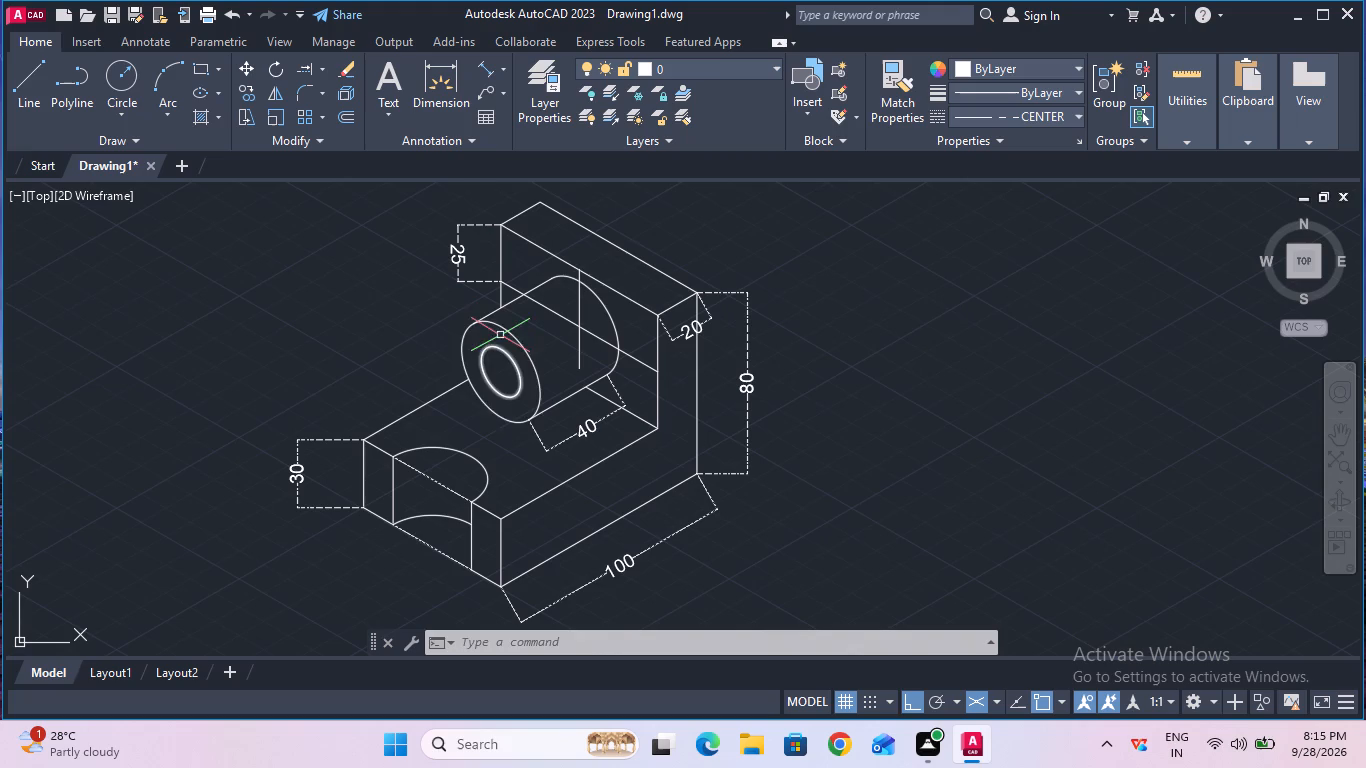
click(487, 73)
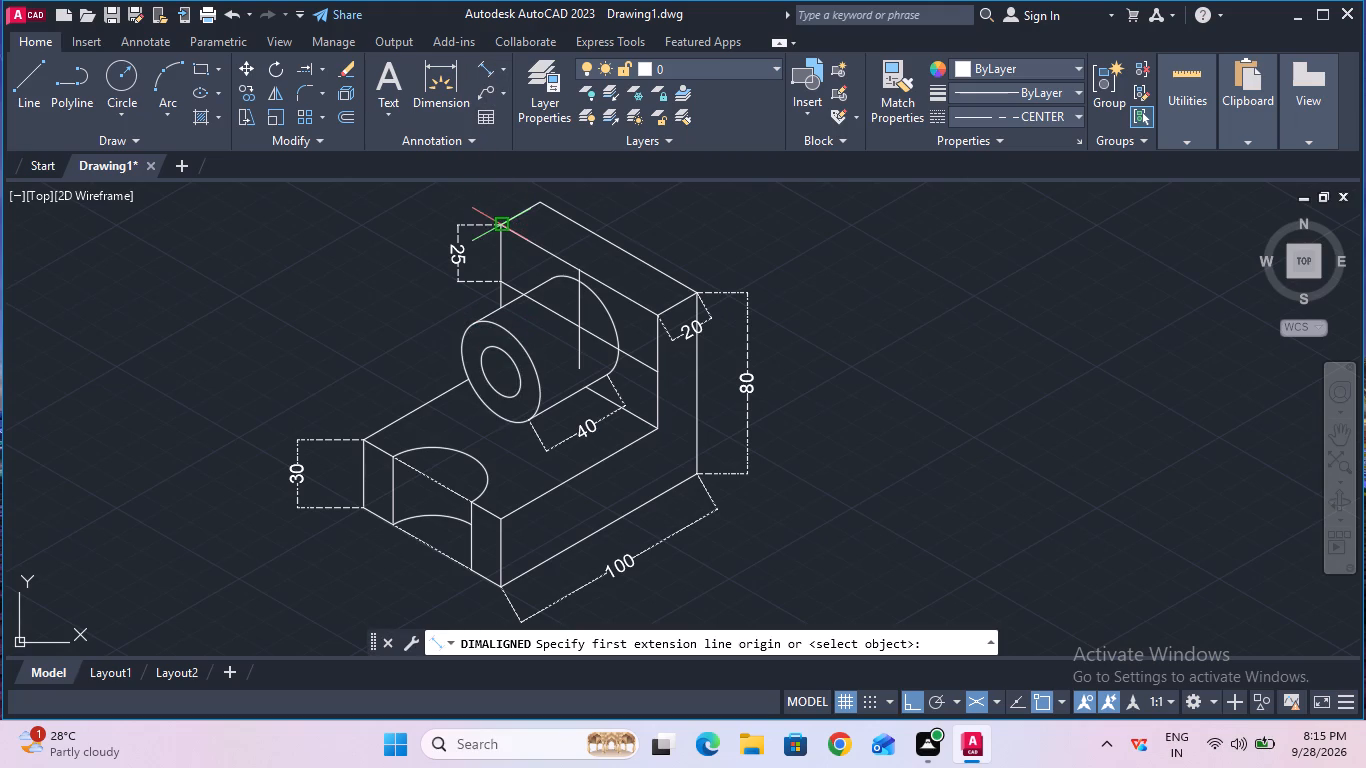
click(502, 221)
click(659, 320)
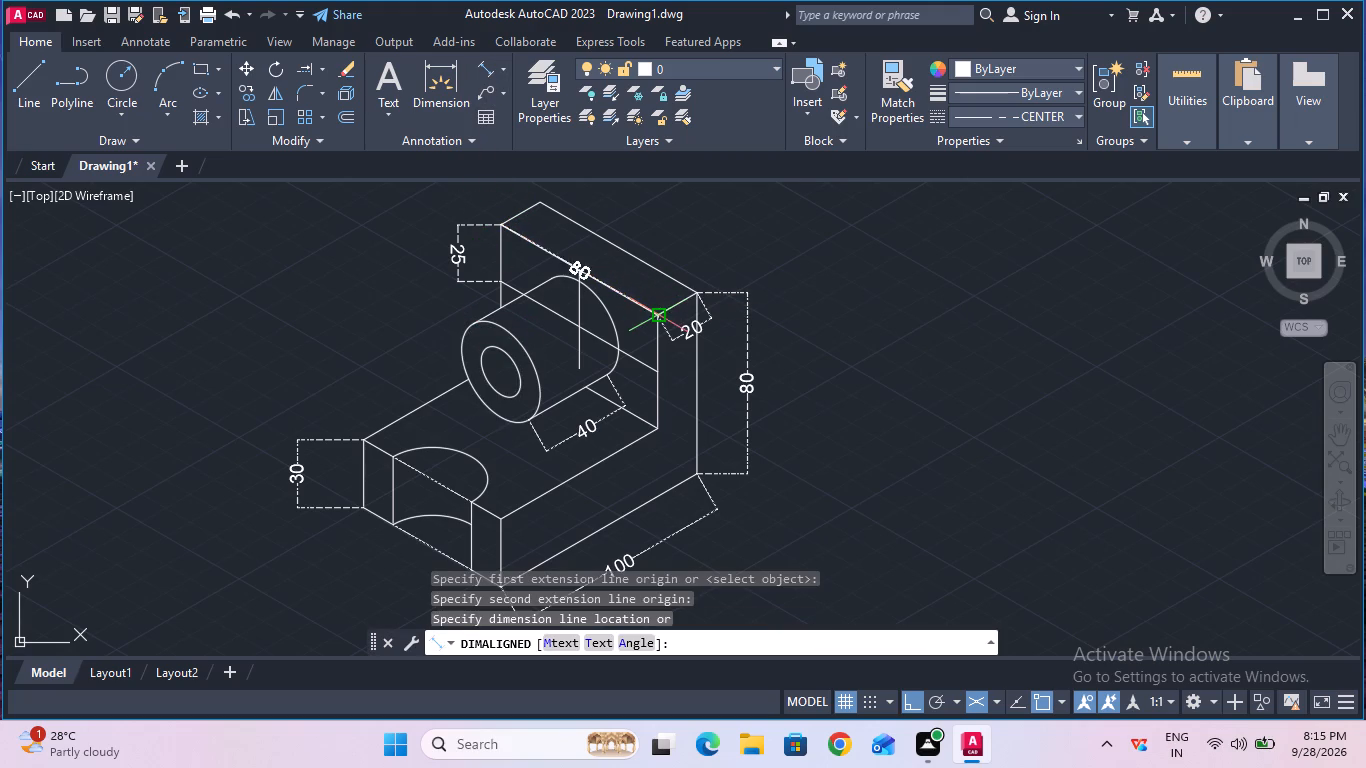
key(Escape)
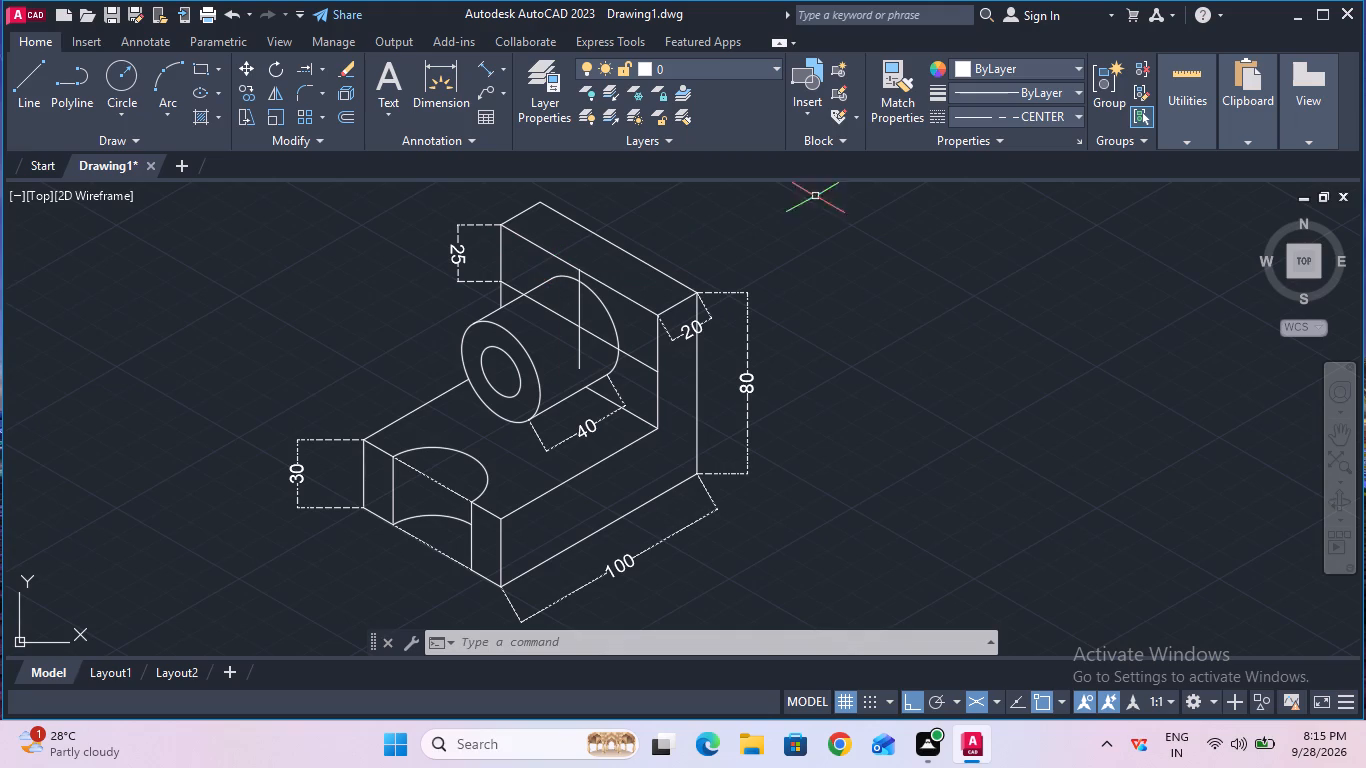
Set the current linetype to ByBlock.
click(992, 116)
click(999, 166)
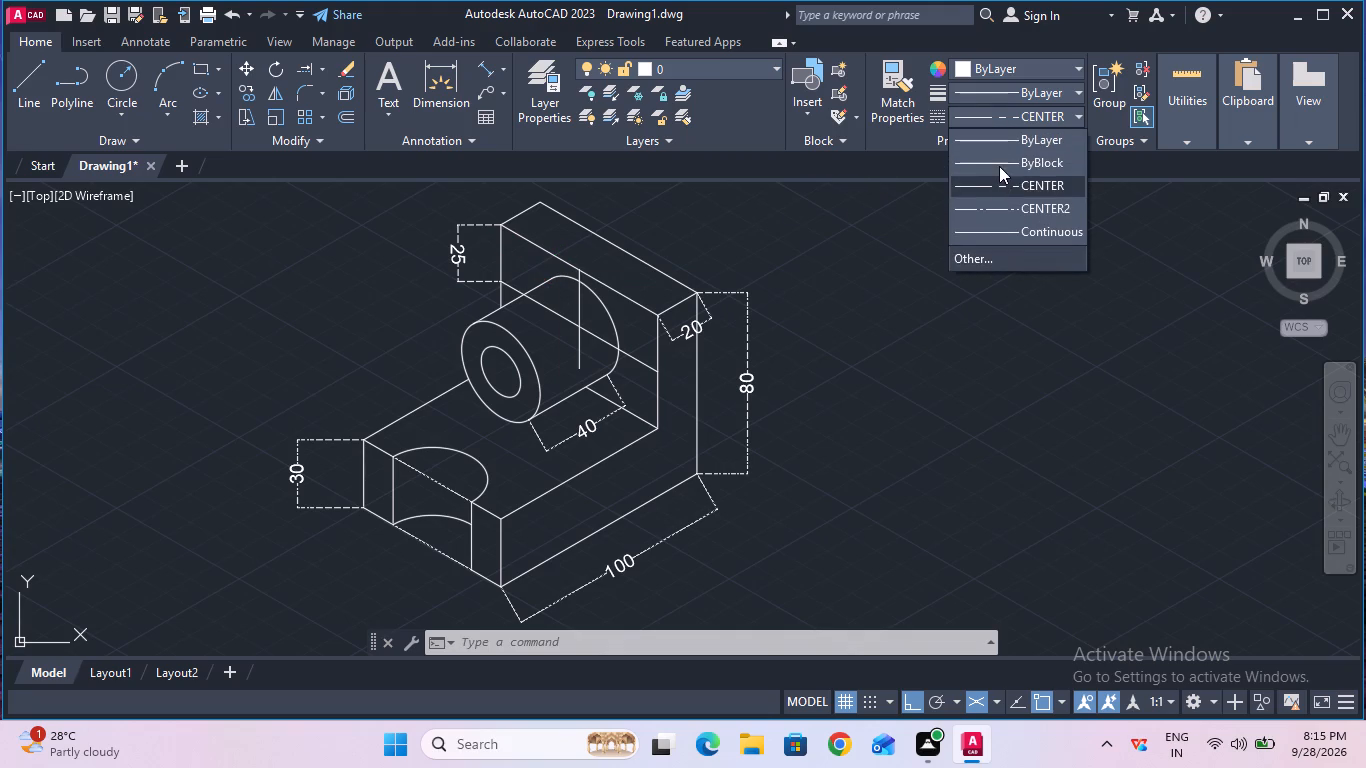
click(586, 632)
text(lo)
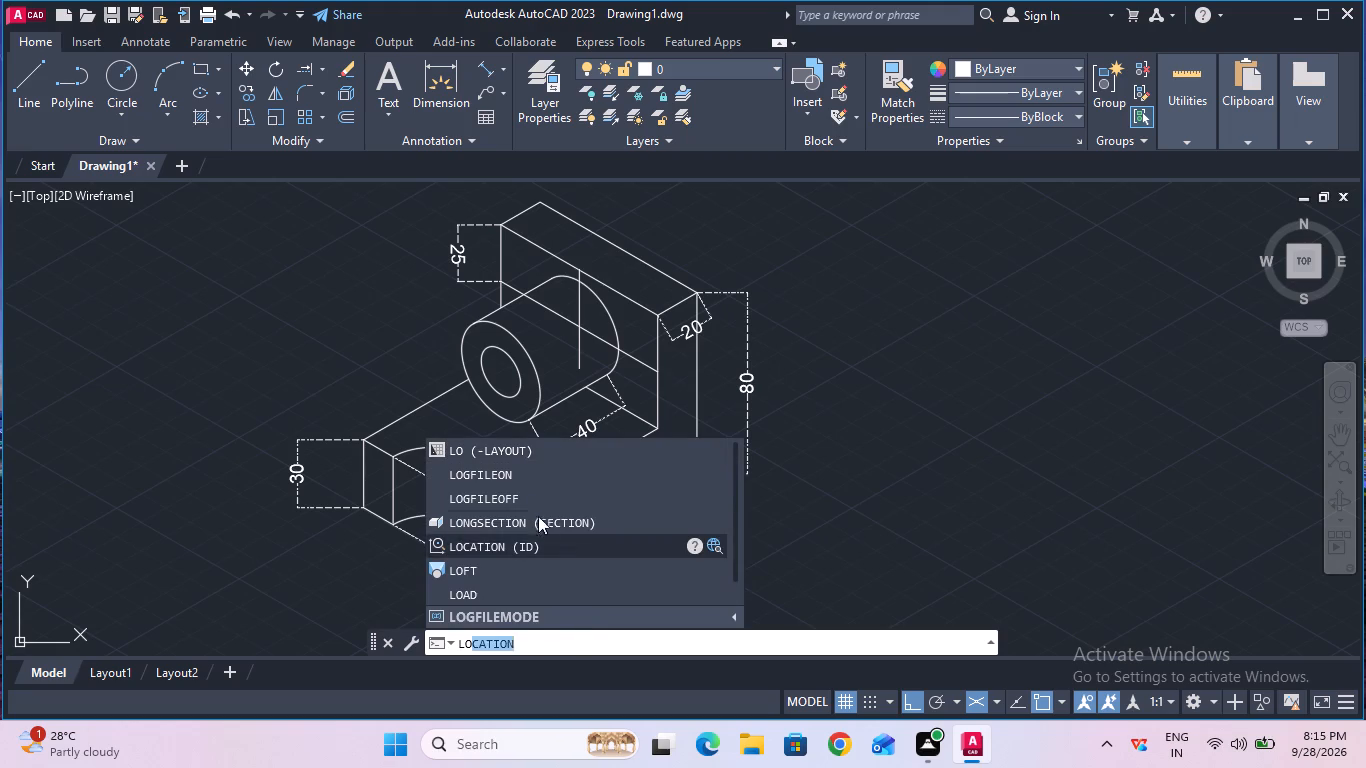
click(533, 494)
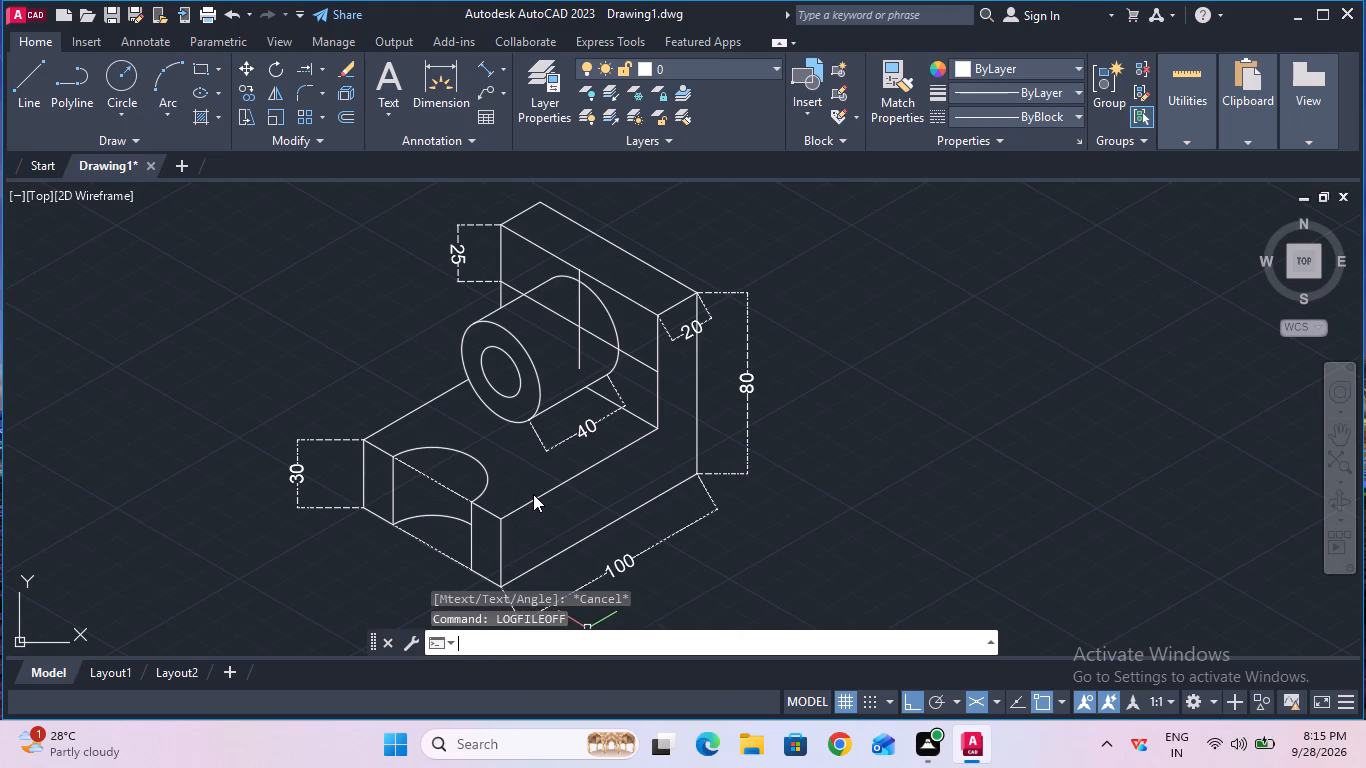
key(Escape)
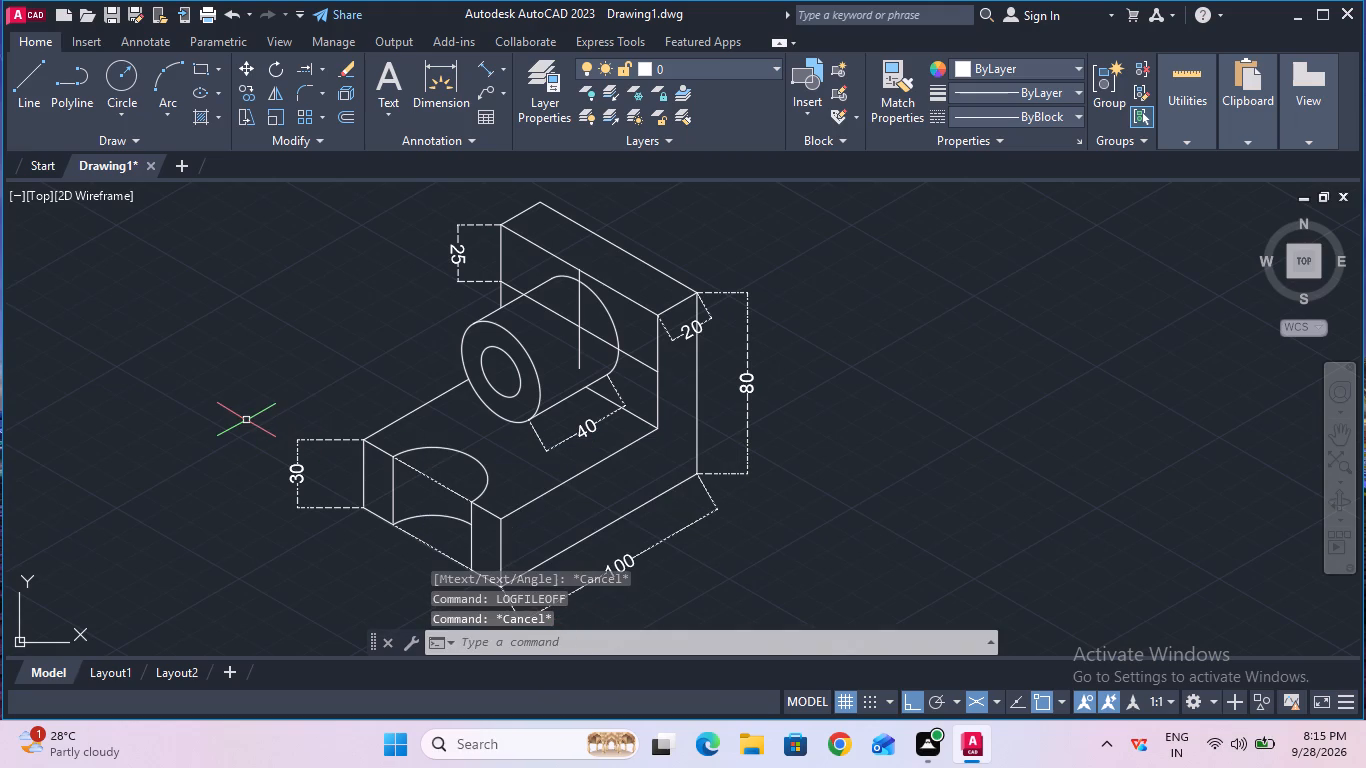
Turn on command logging with LOGFILEON.
ctrl+scroll(246, 420, down, 2)
text(lo)
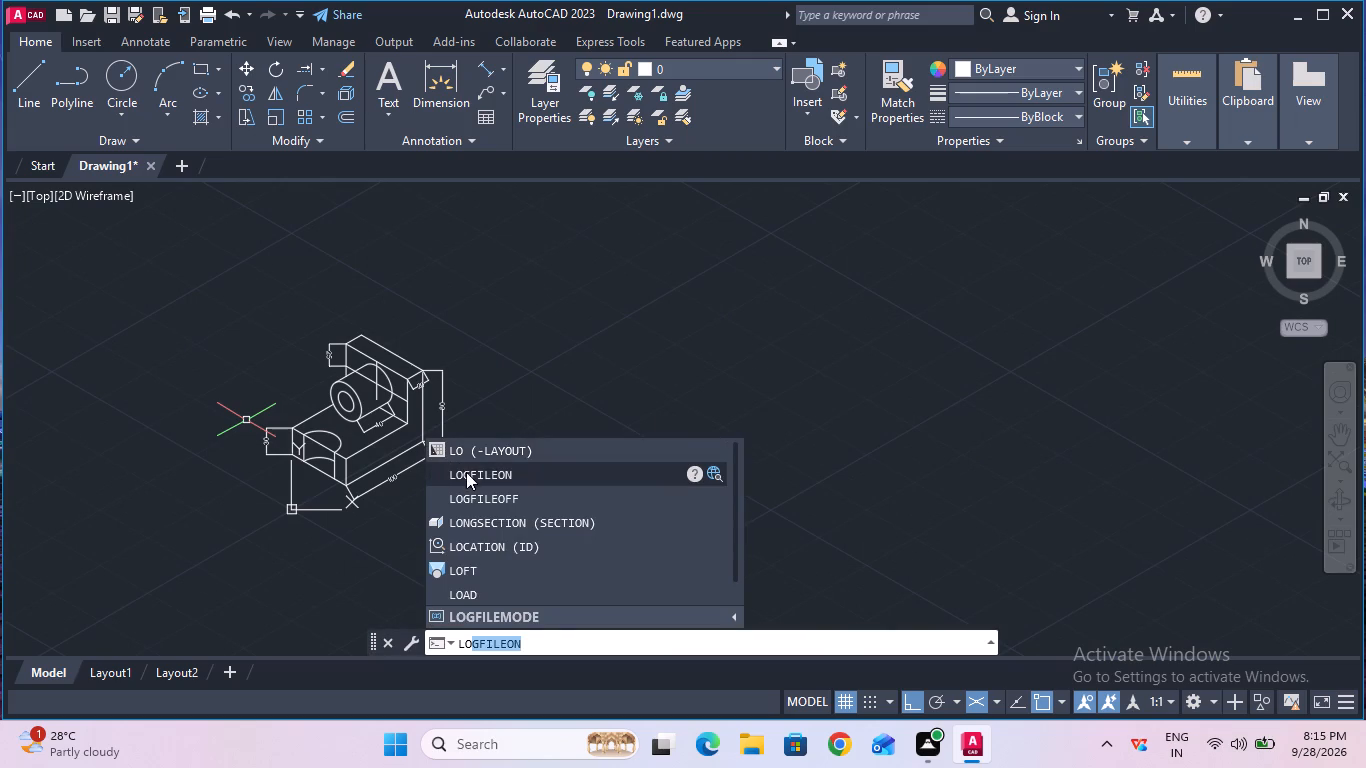
click(466, 471)
Select the whole dimensioned bracket with a window and run Join on the selection.
click(141, 294)
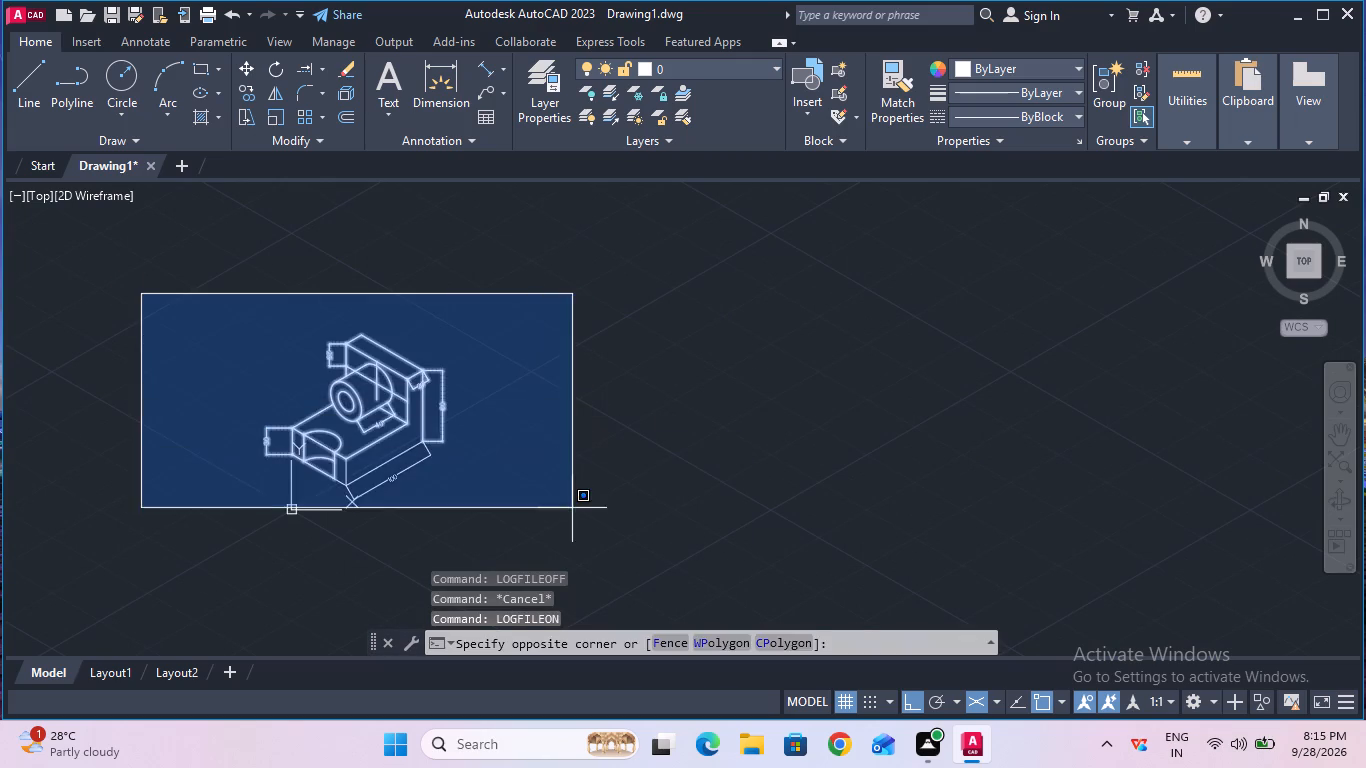
click(570, 513)
text(join)
click(521, 611)
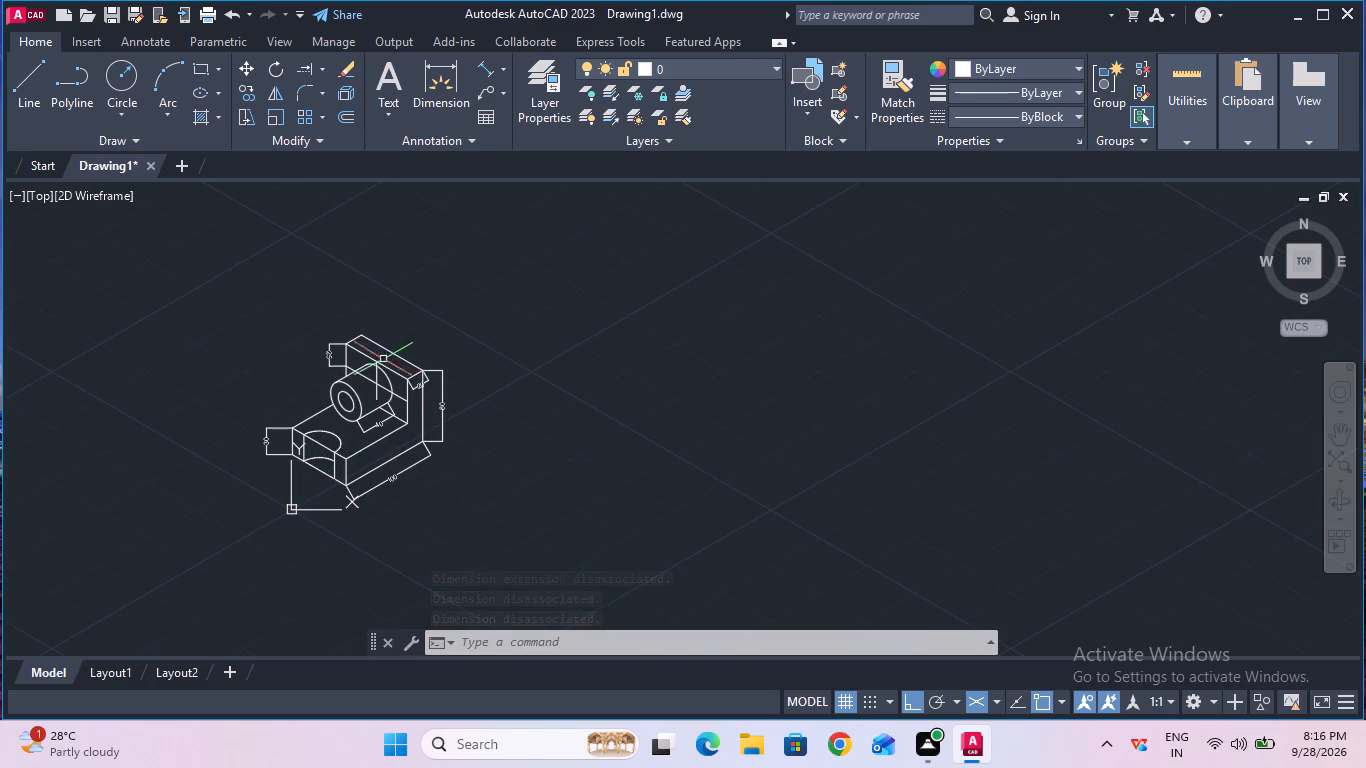
Turn off command logging with LOGFILEOFF.
click(490, 636)
text(log)
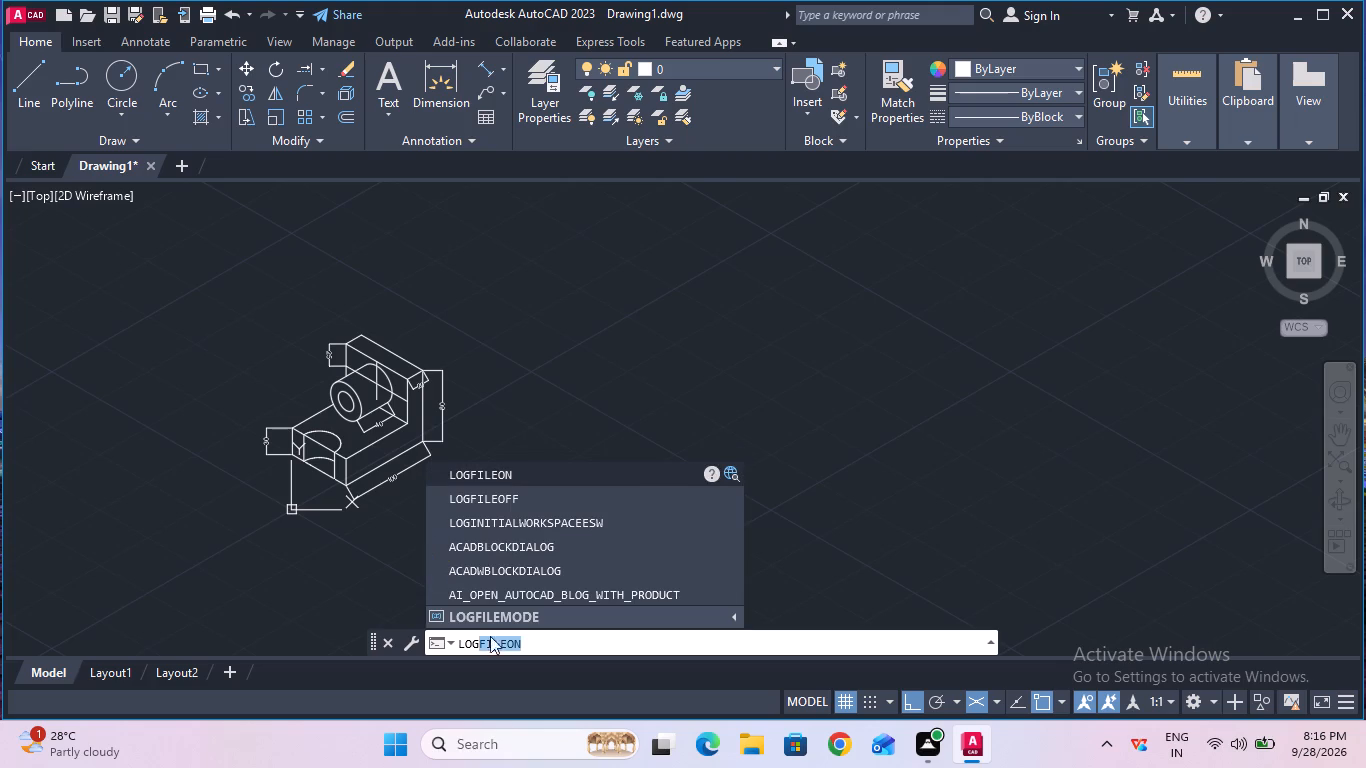
click(469, 502)
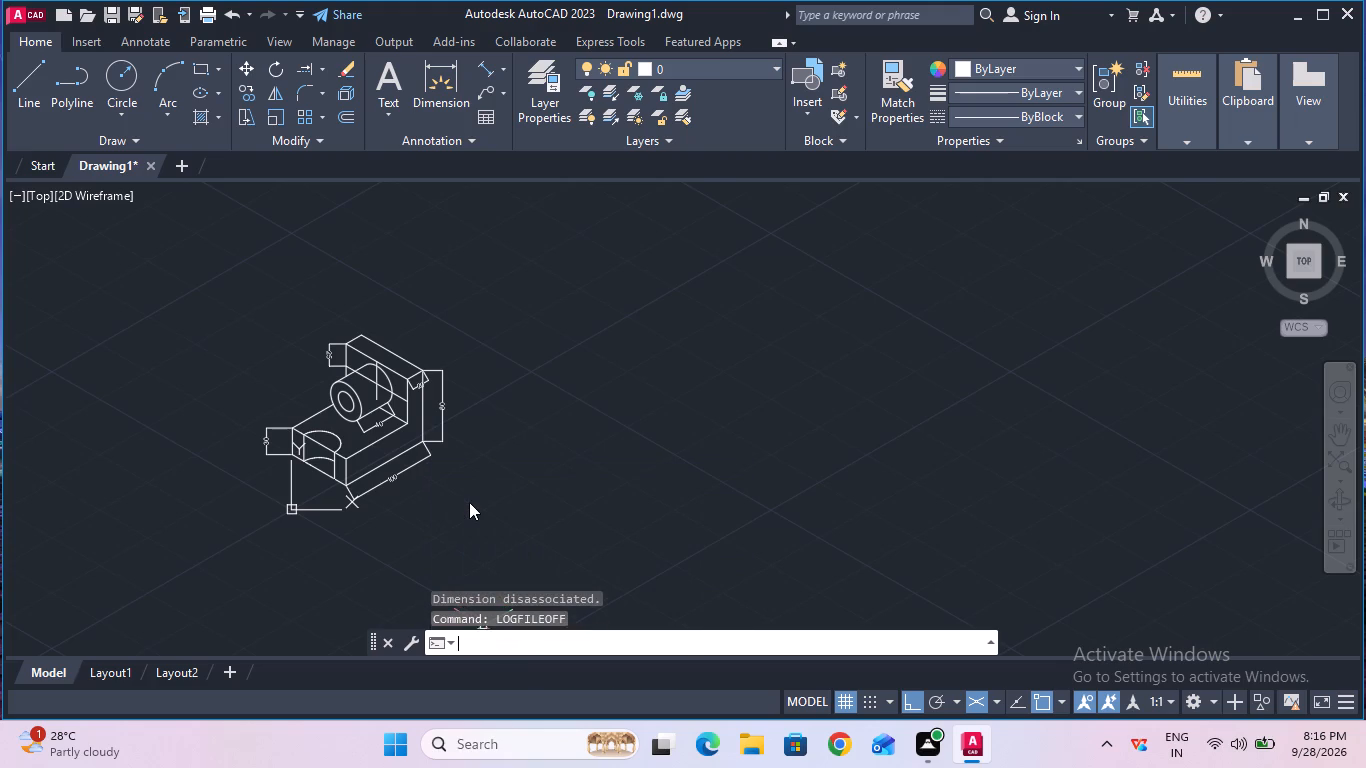
Save the drawing in Documents as Pillar Bracket in AutoCAD 2018 Drawing format.
click(115, 16)
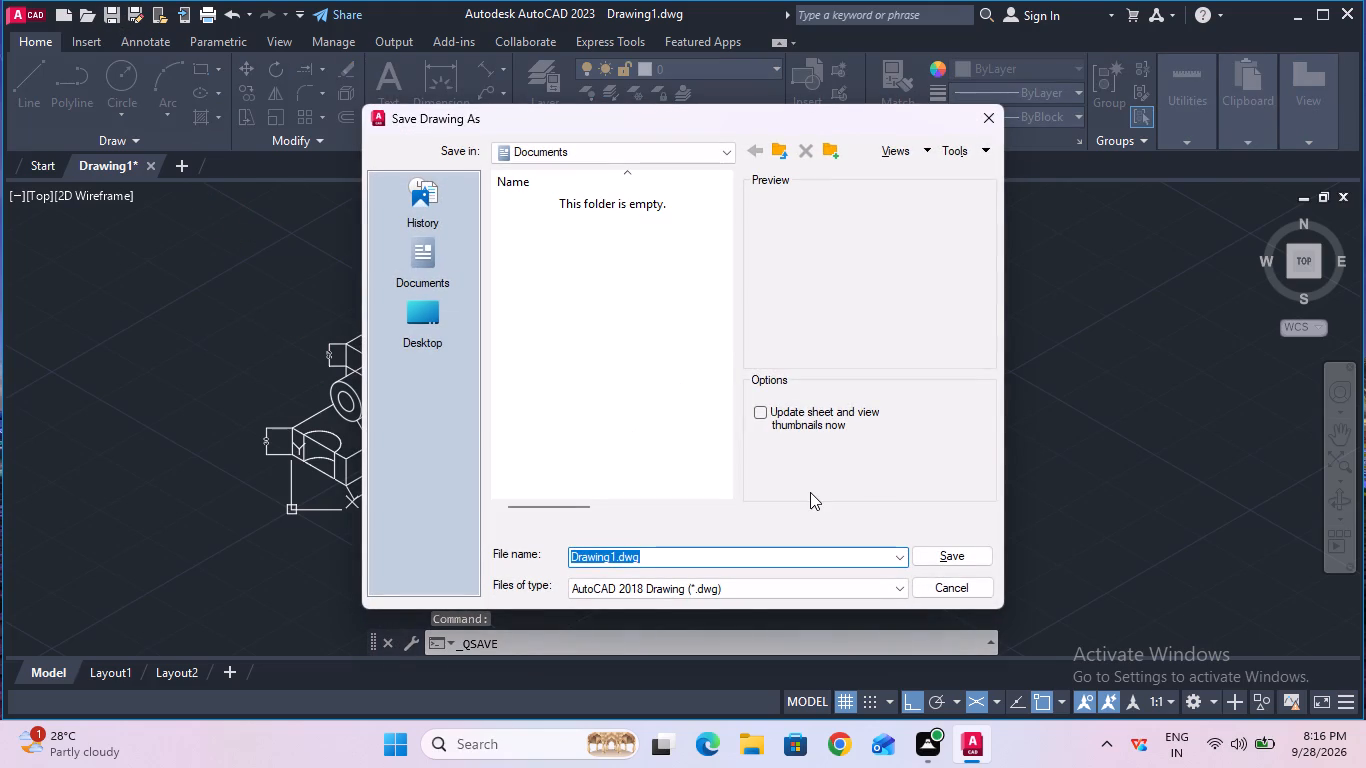
key(BackSpace)
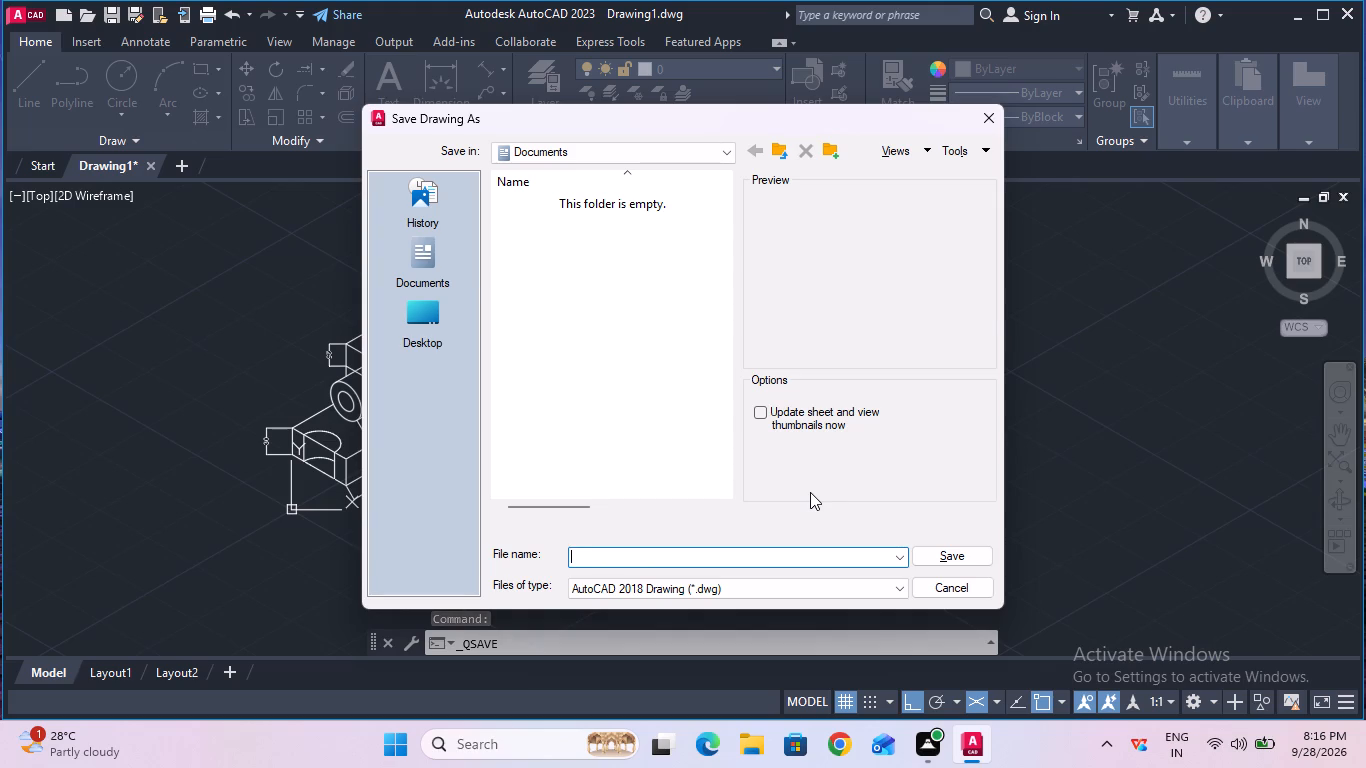
text(illae)
key(BackSpace)
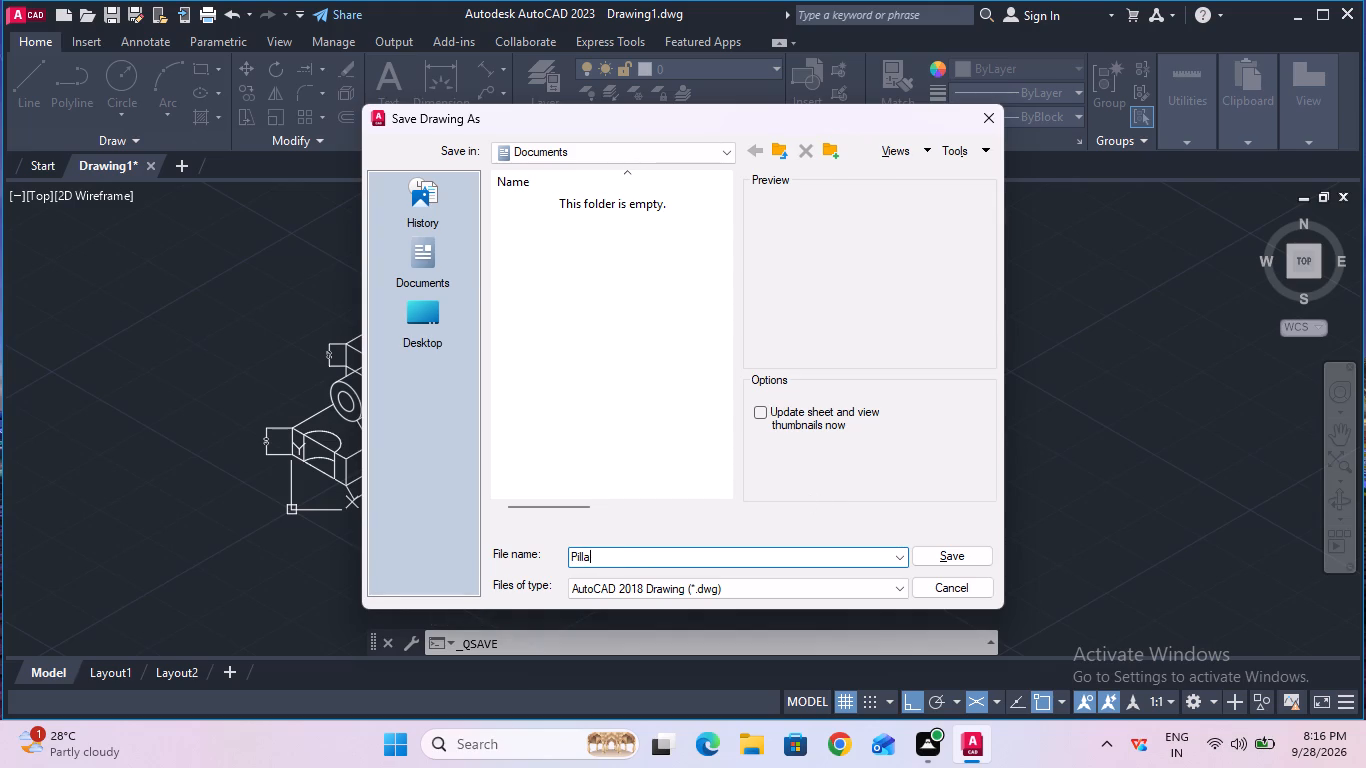
text(r)
key(space)
key(b)
text(racket)
click(935, 547)
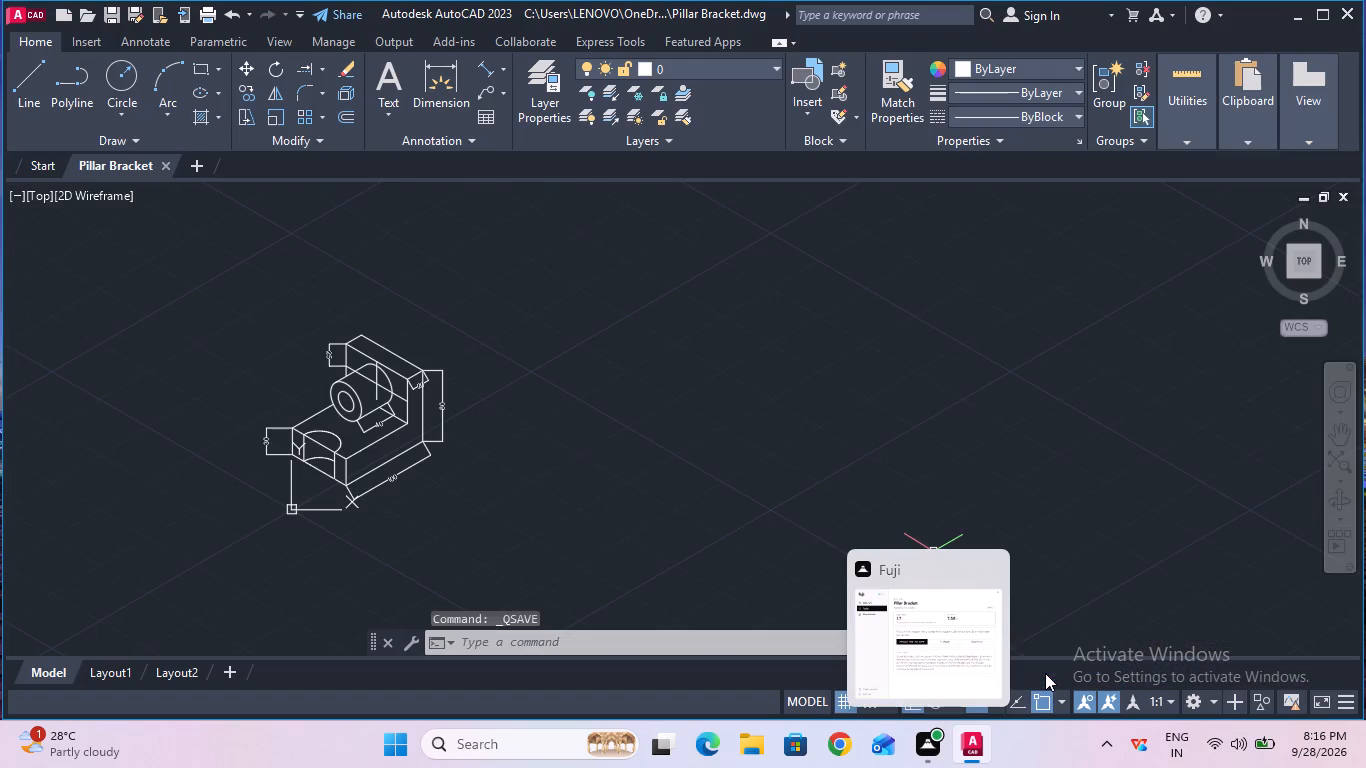
Set up the plot on ISO A4 (297.00 x 210.00 MM) paper, centred, with a window plot area enclosing the whole dimensioned bracket.
click(213, 21)
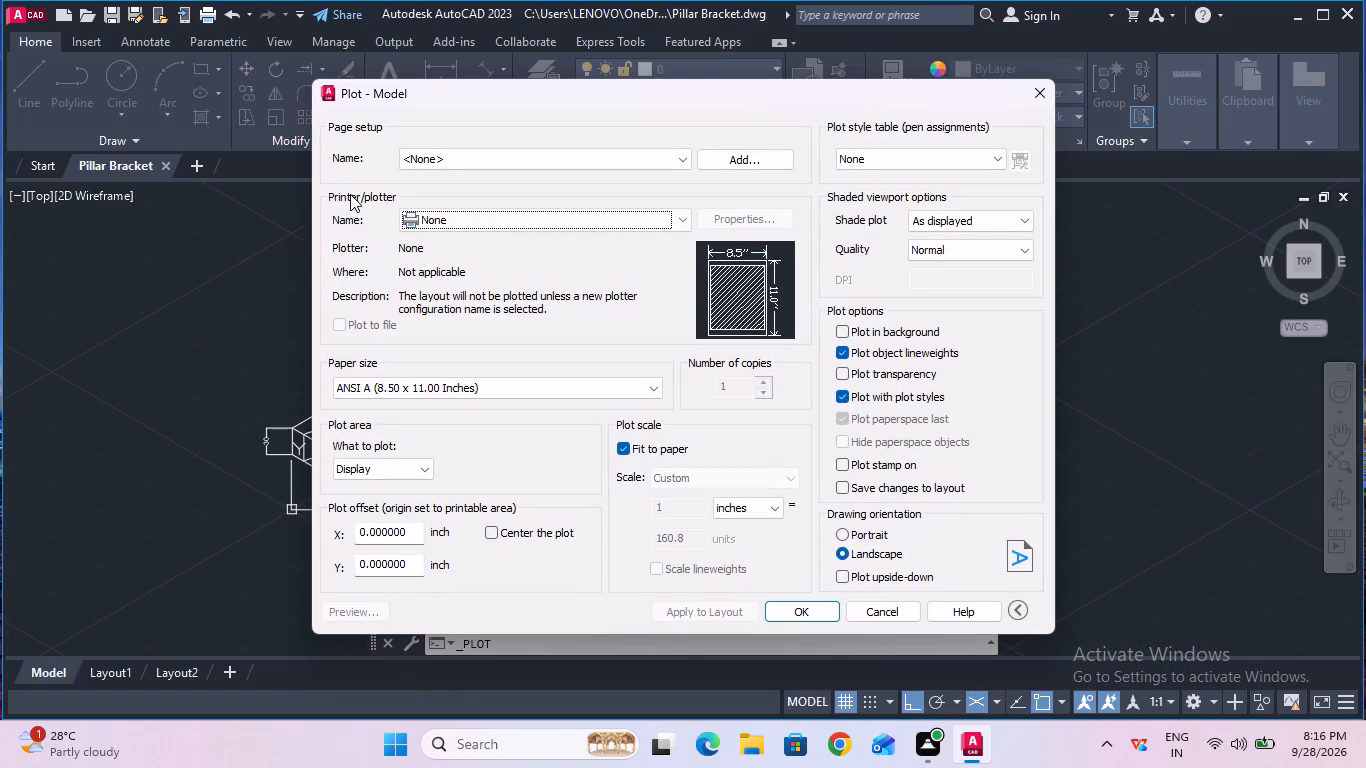
click(490, 392)
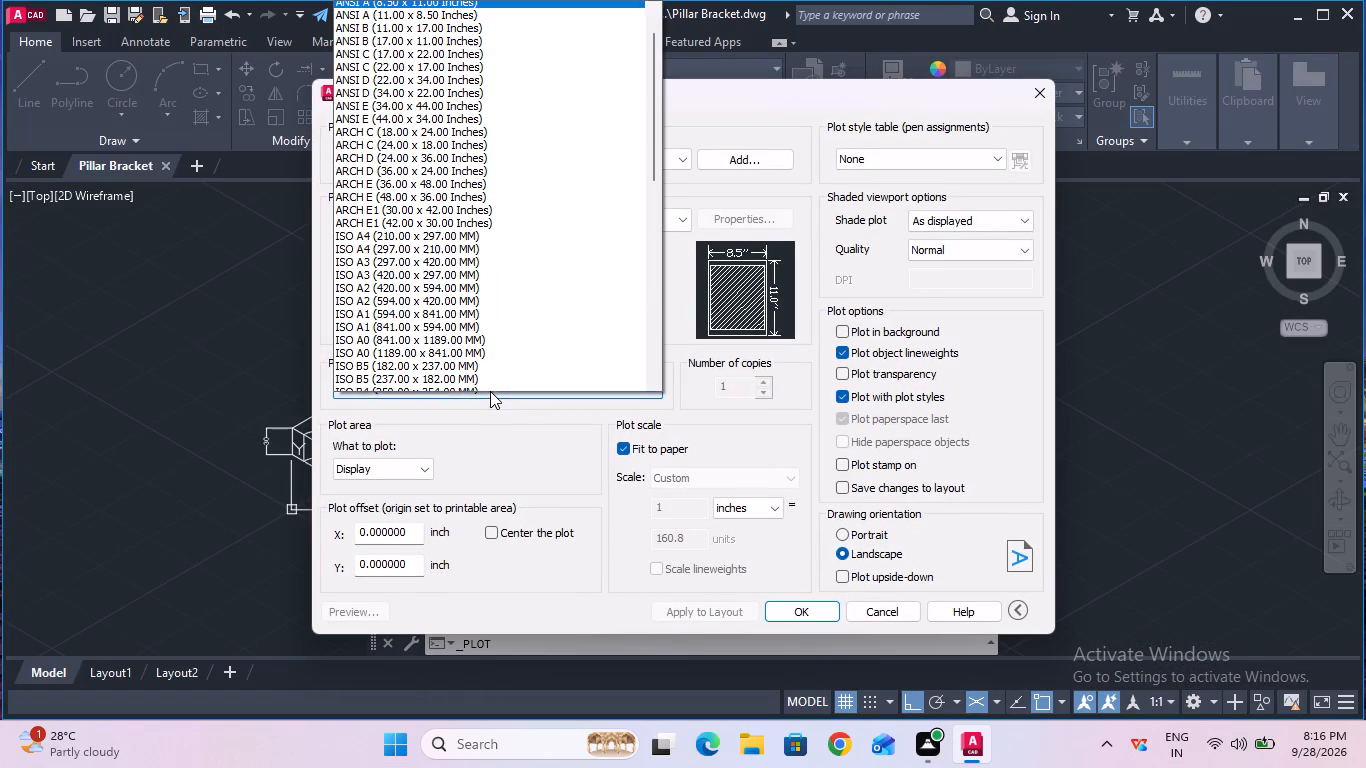
click(504, 239)
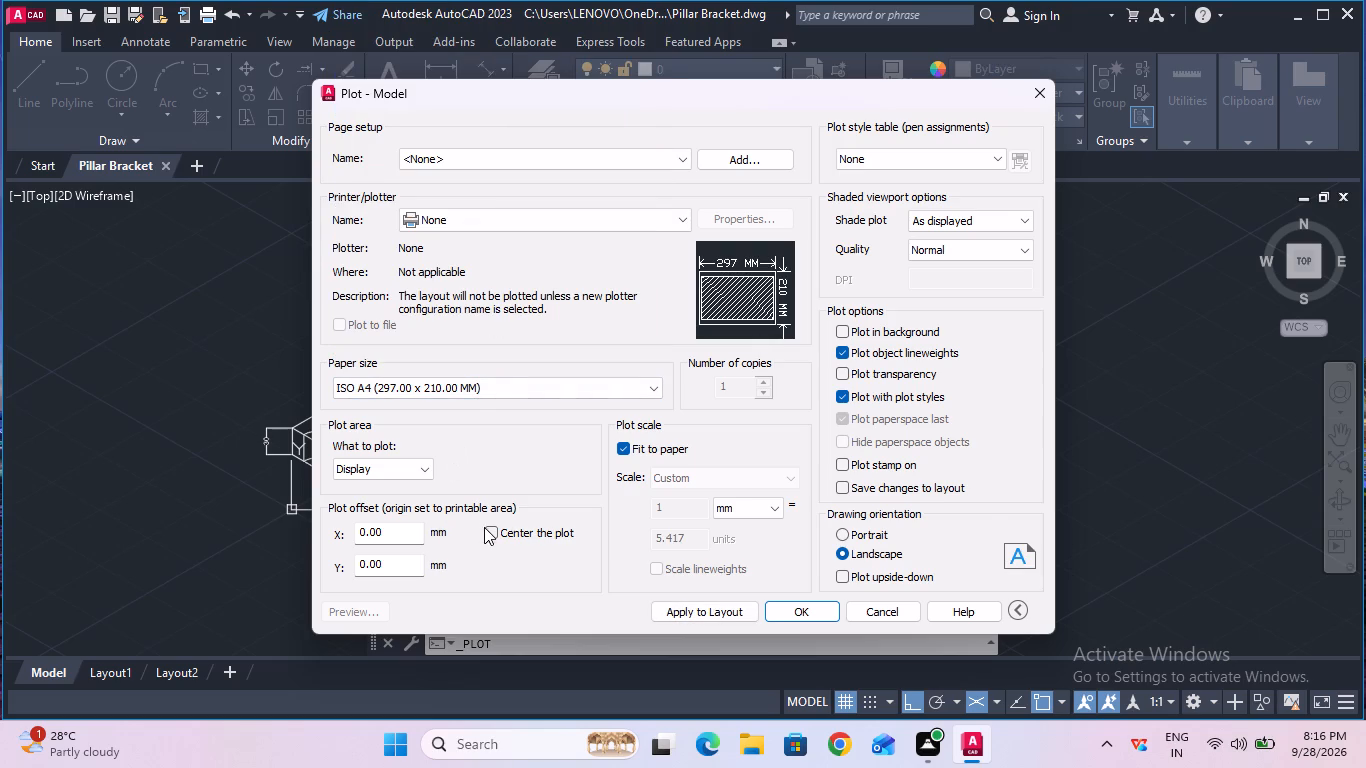
click(488, 531)
click(406, 472)
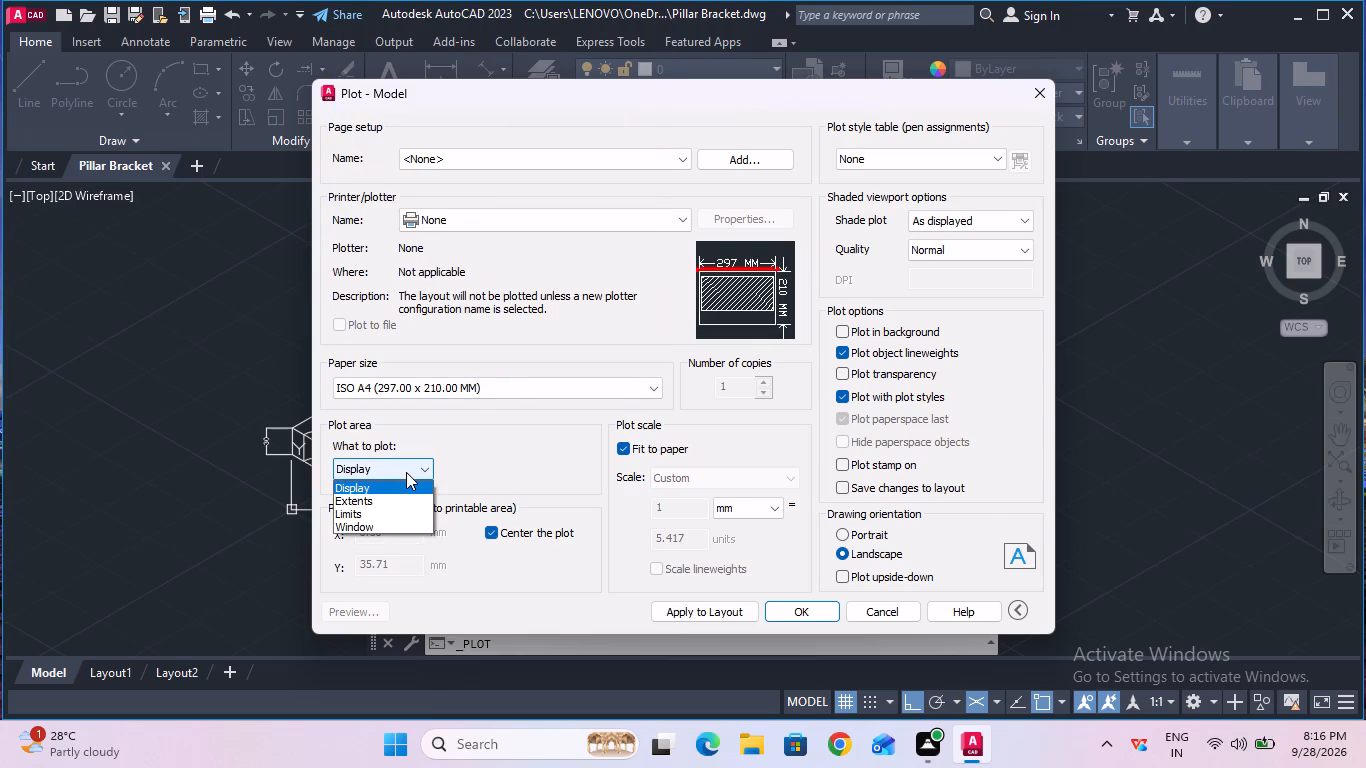
click(407, 524)
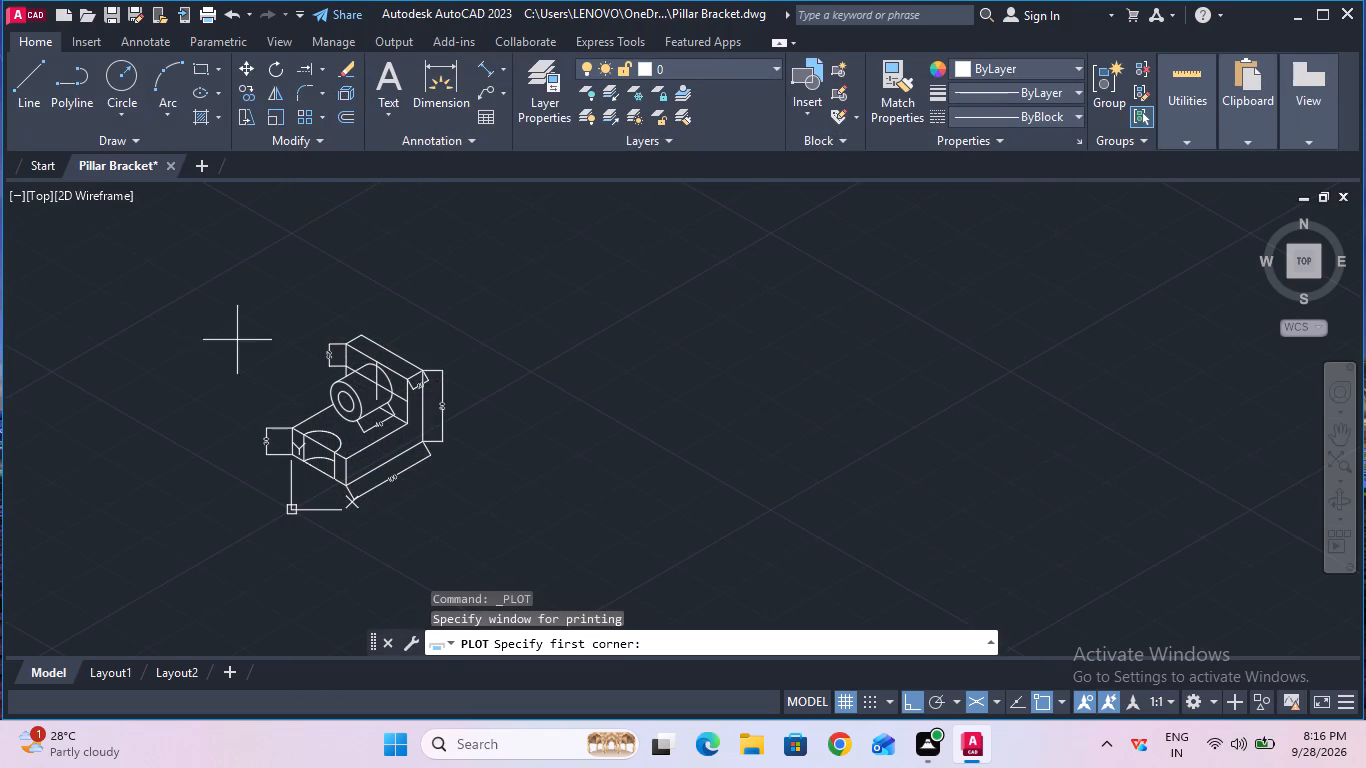
click(209, 283)
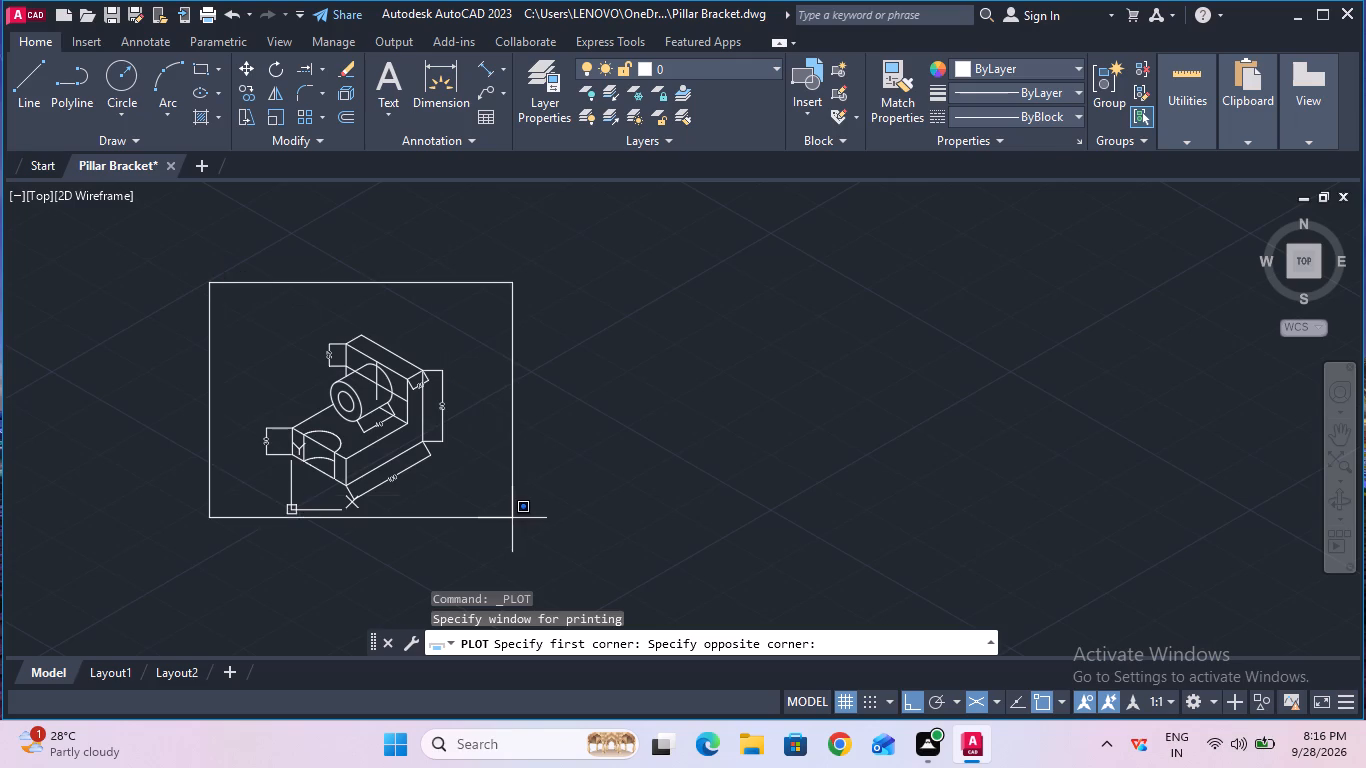
click(513, 525)
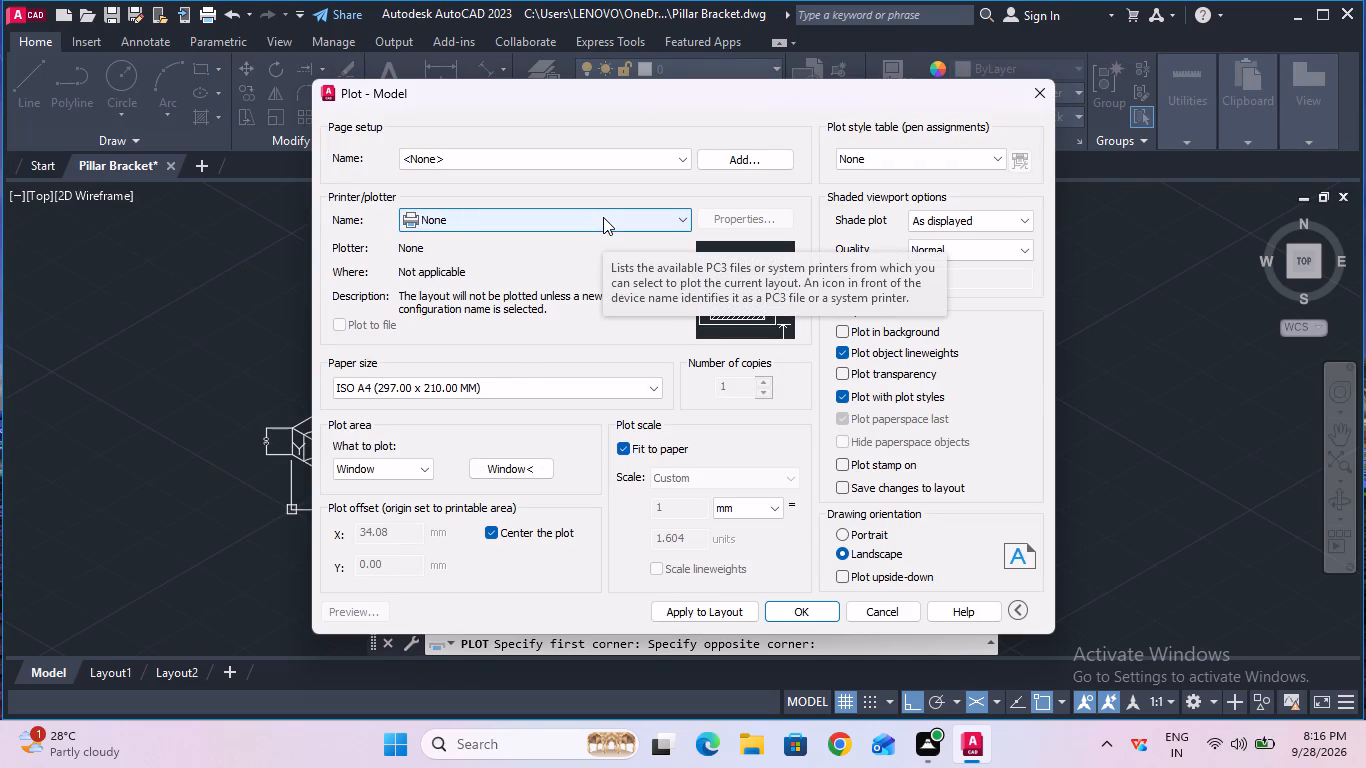
Plot the drawing with DWG To PDF.pc3 and save it in Documents as Pillar Bracket-Model.pdf.
click(603, 217)
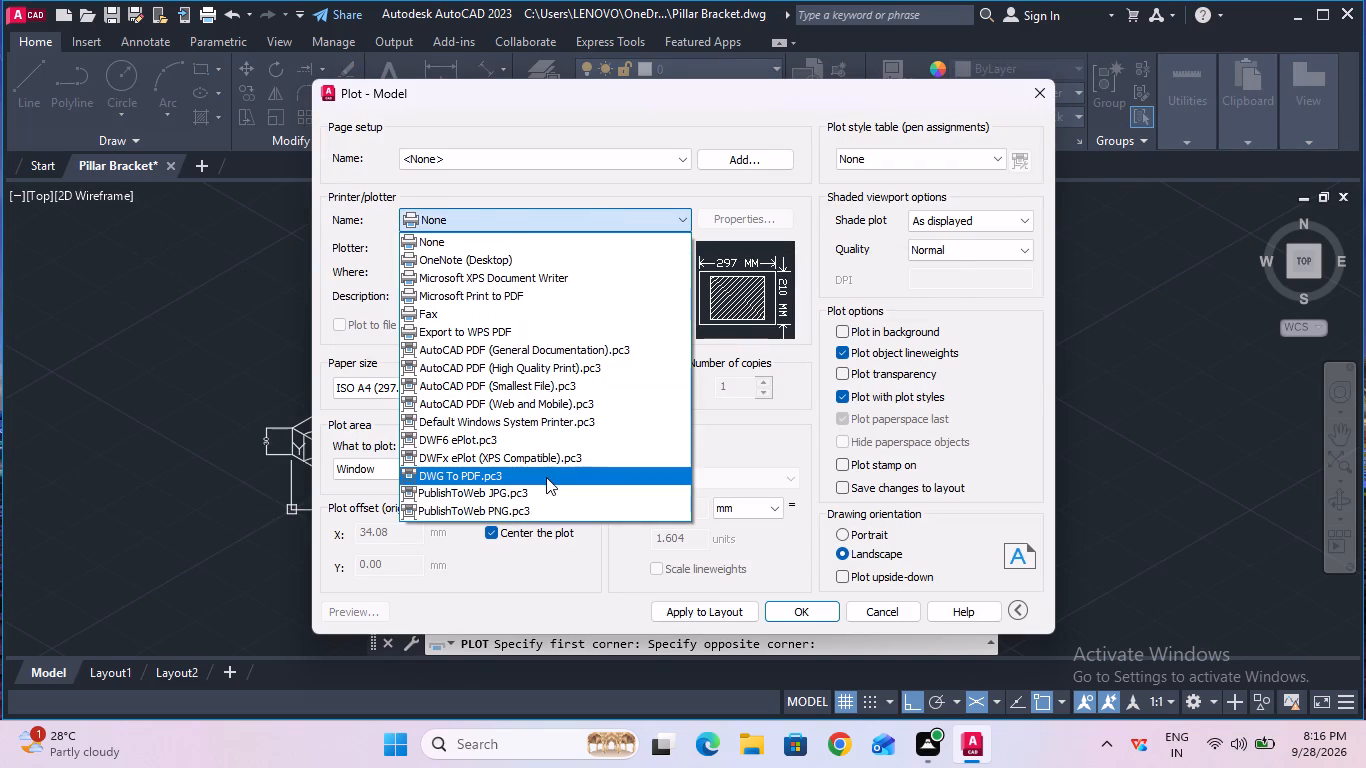
click(546, 476)
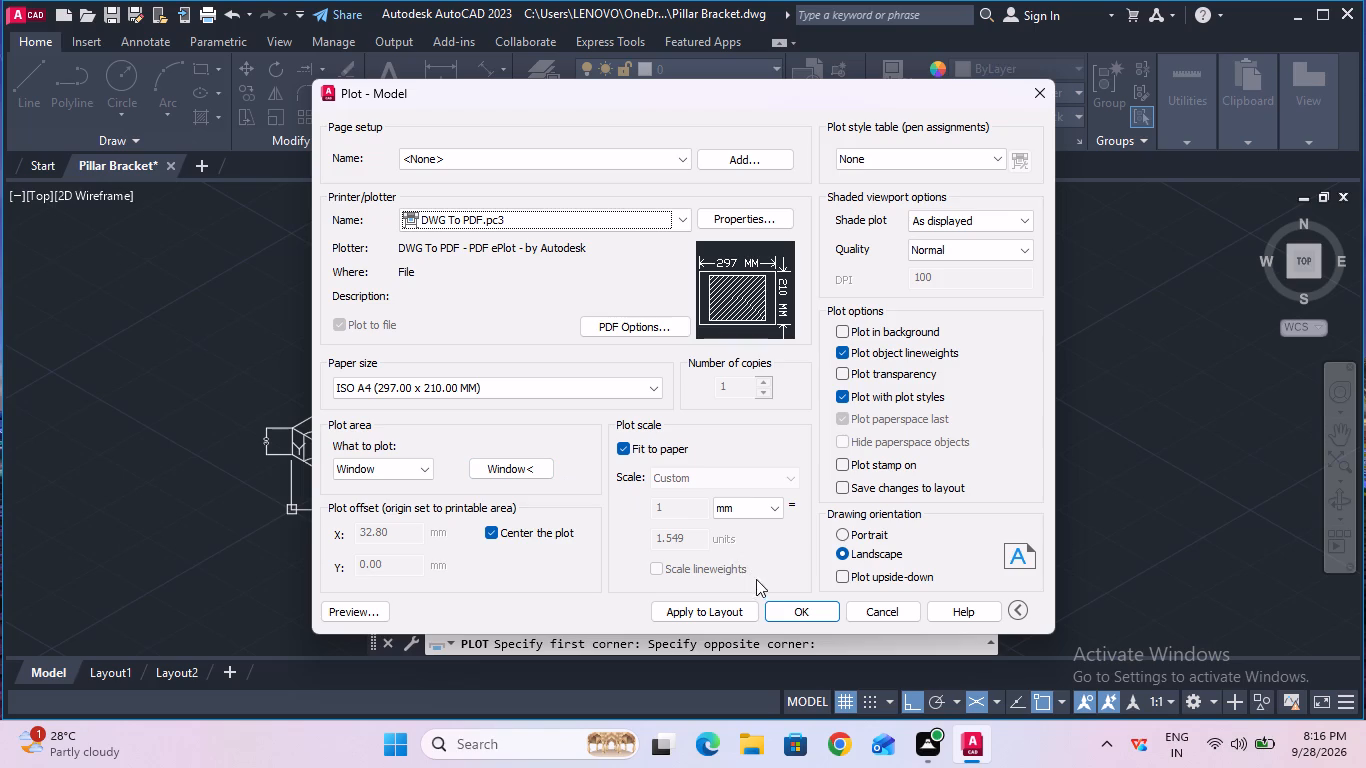
click(779, 611)
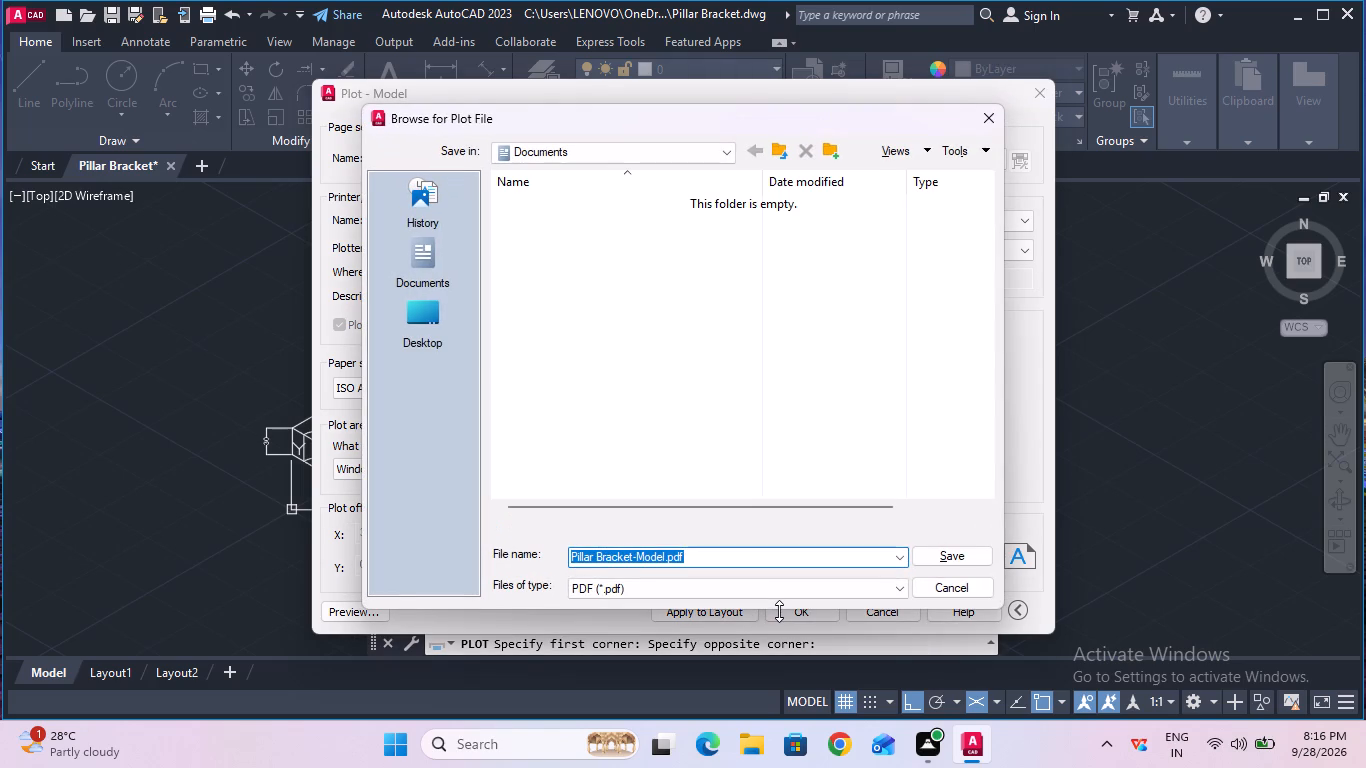
click(917, 558)
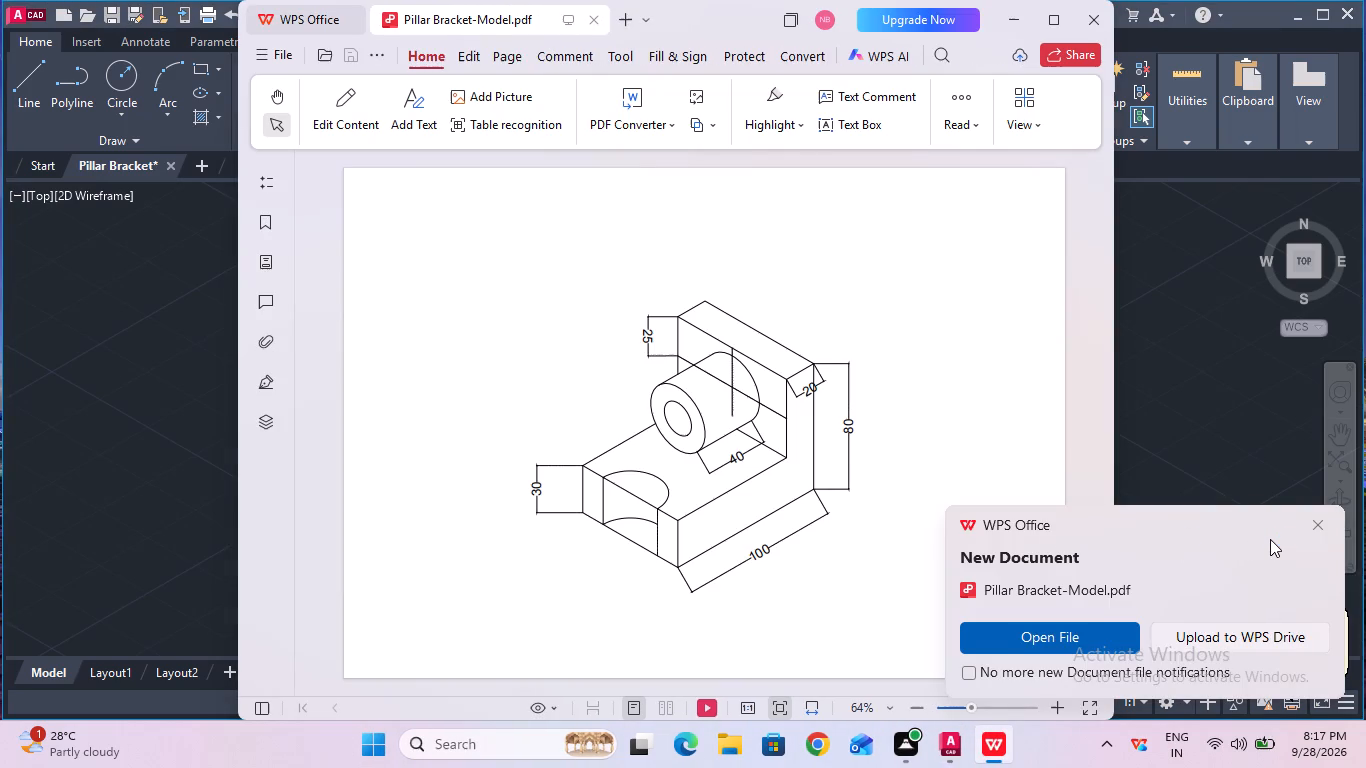
Dismiss the new-document notification and close the plotted PDF in WPS Office.
click(1315, 525)
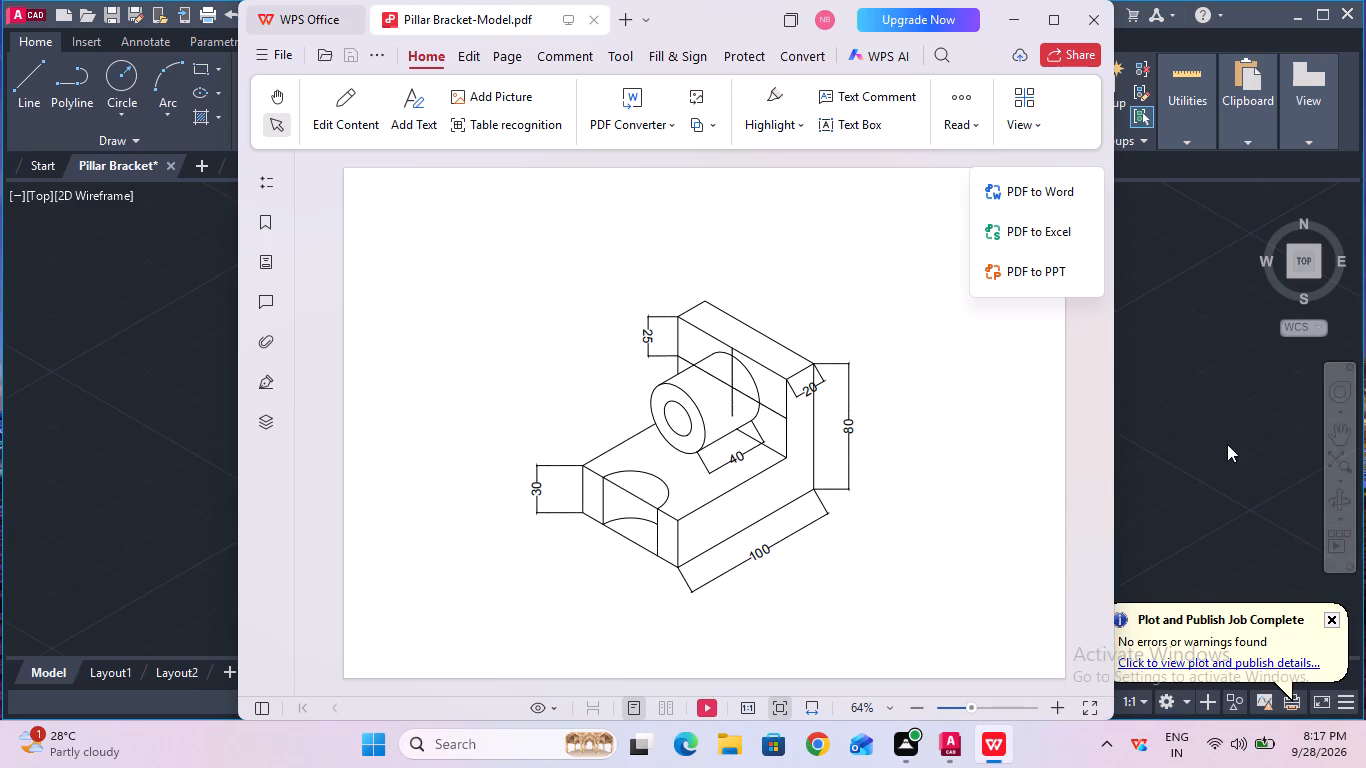
click(1096, 20)
Exit AutoCAD, saving the changes to Pillar Bracket.dwg.
click(1349, 5)
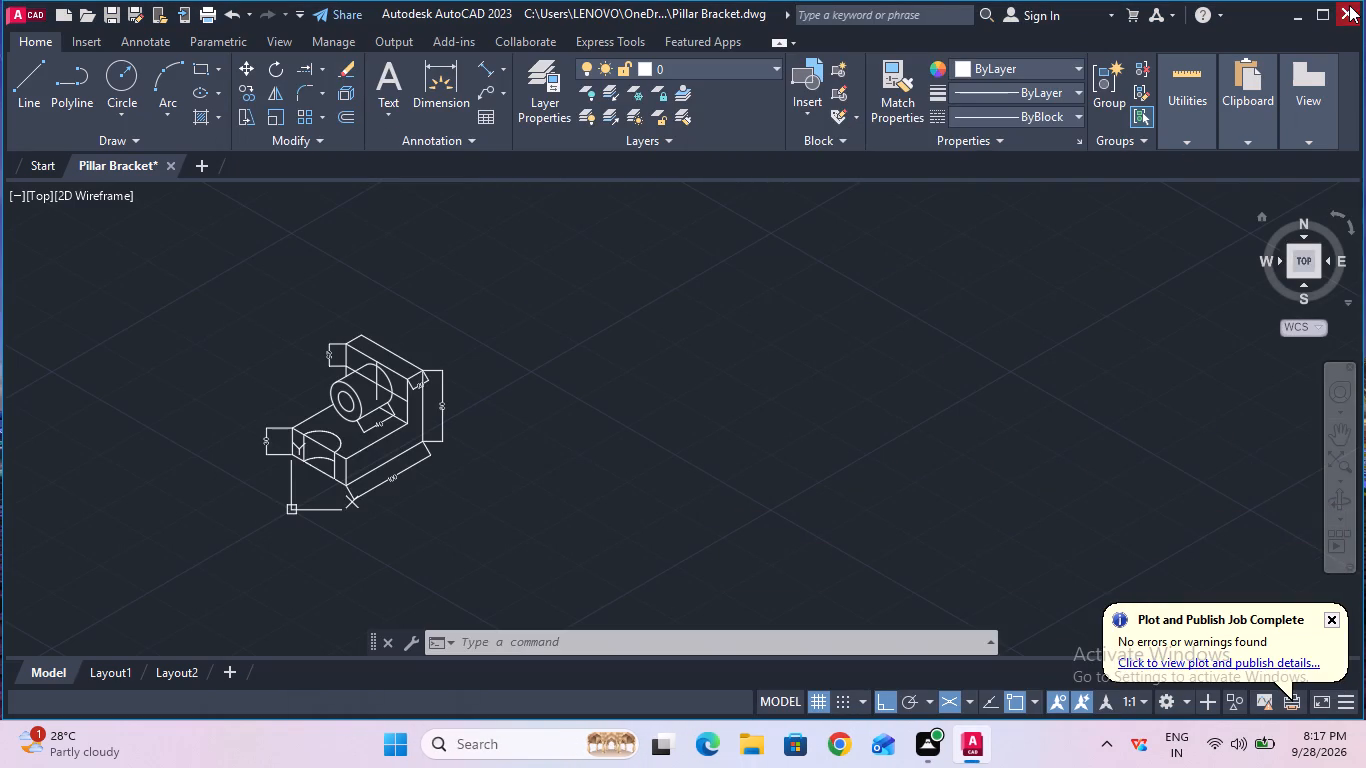
click(639, 408)
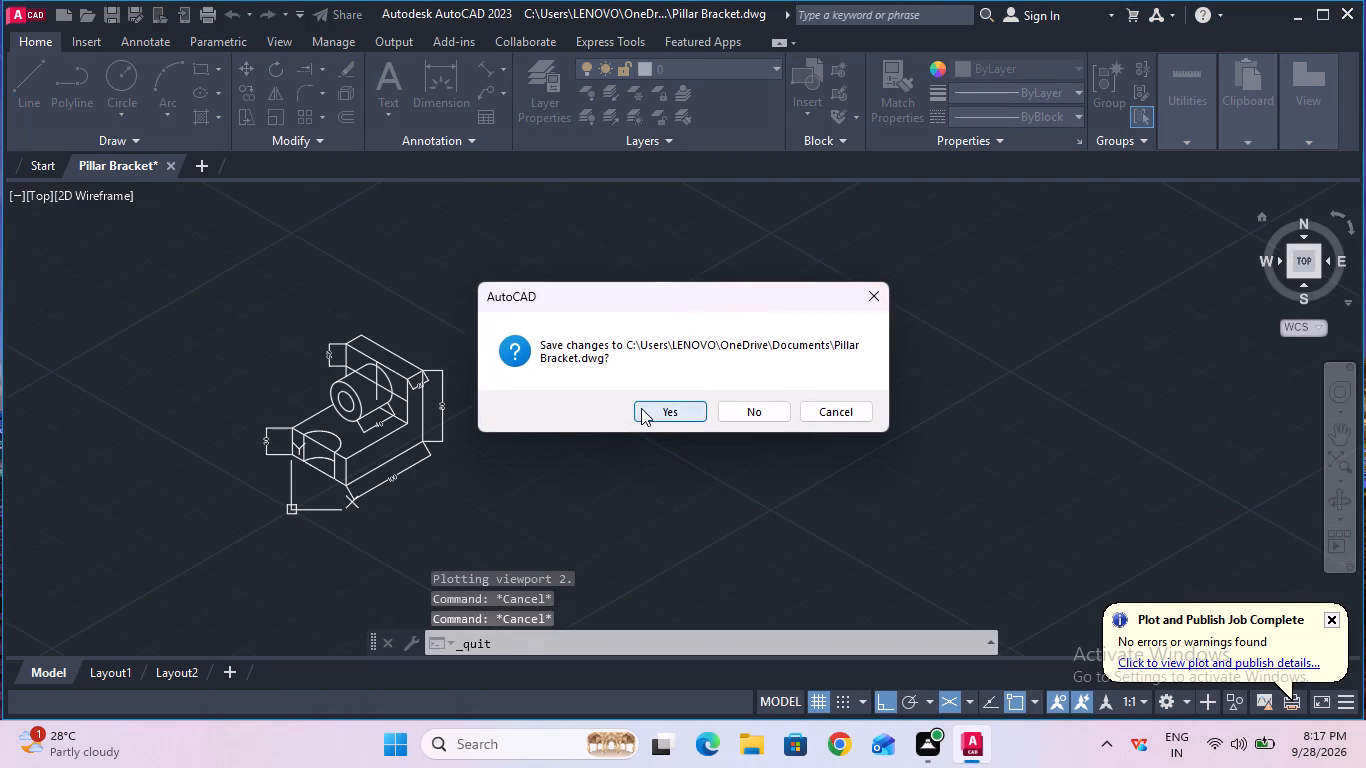